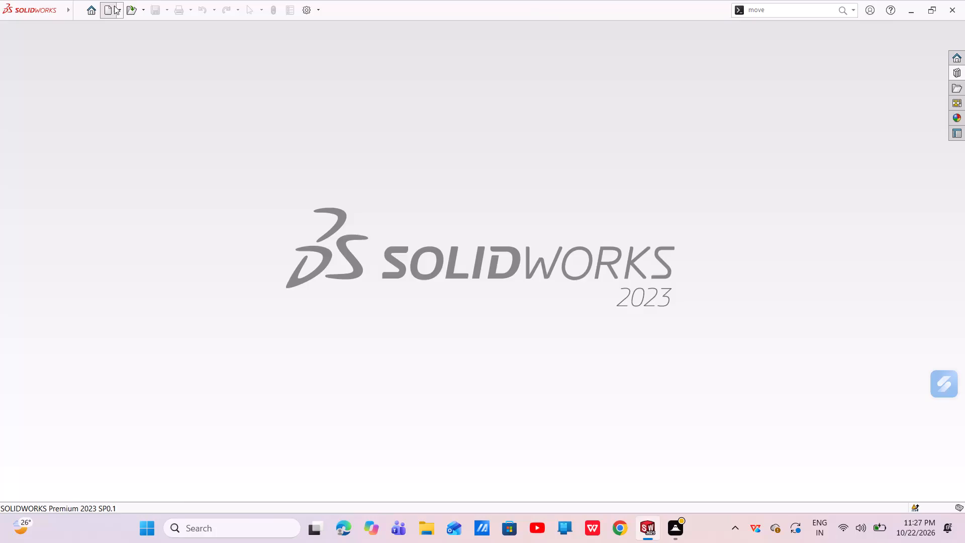
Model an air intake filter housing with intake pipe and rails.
Create a new part document.
left_click(233, 267)
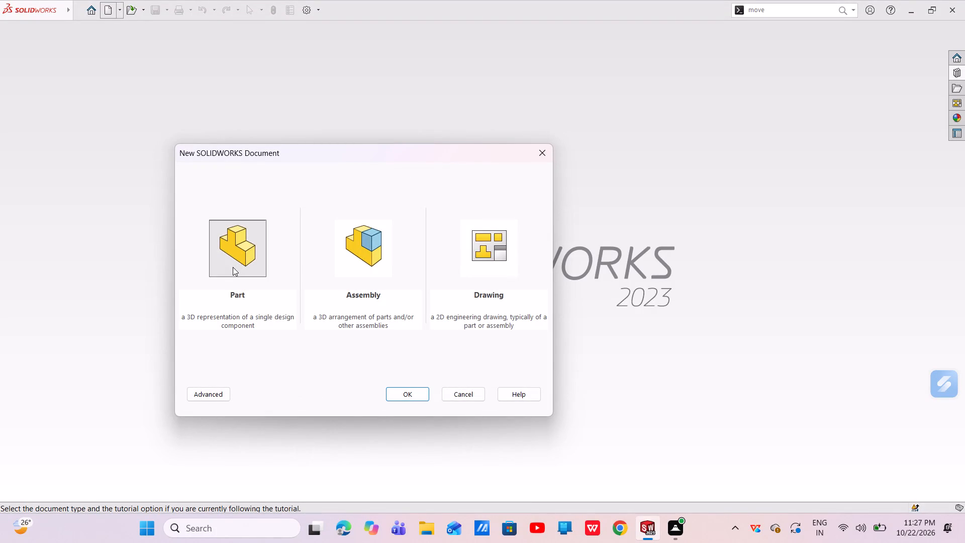
left_click(414, 395)
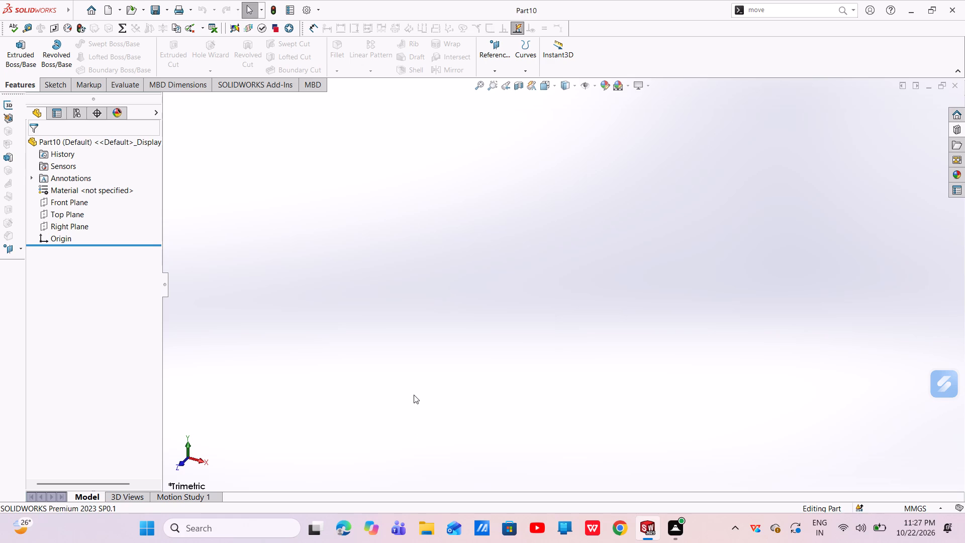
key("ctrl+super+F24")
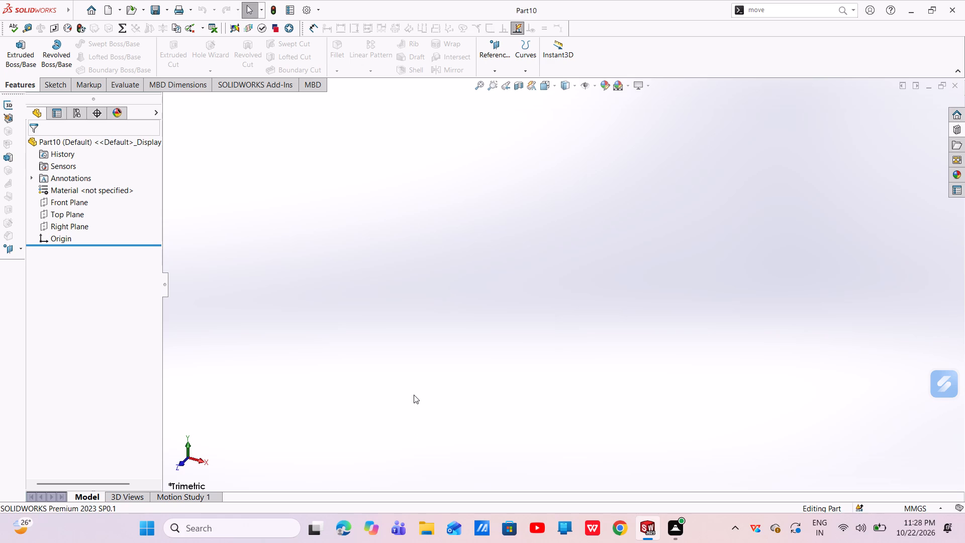
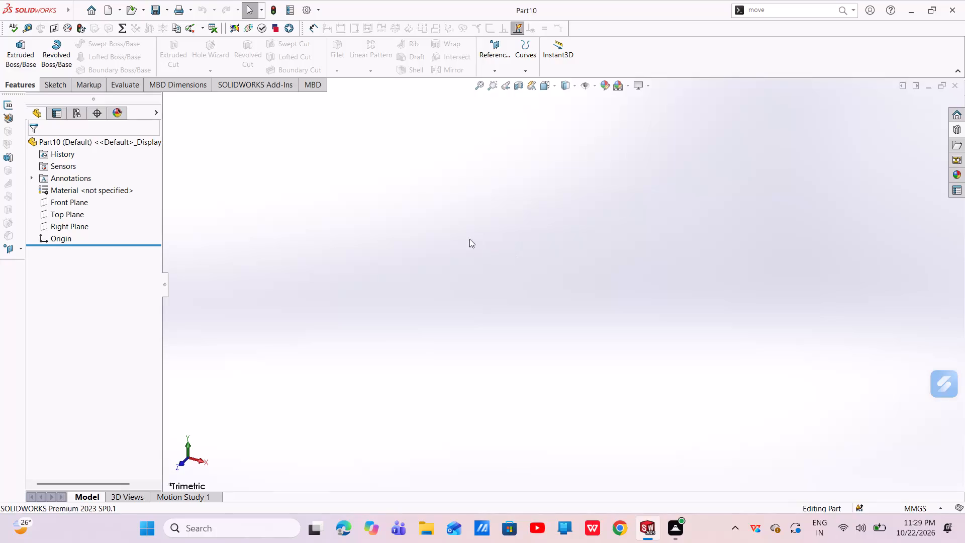
Start a new sketch on the Front Plane.
left_click(81, 204)
left_click(88, 190)
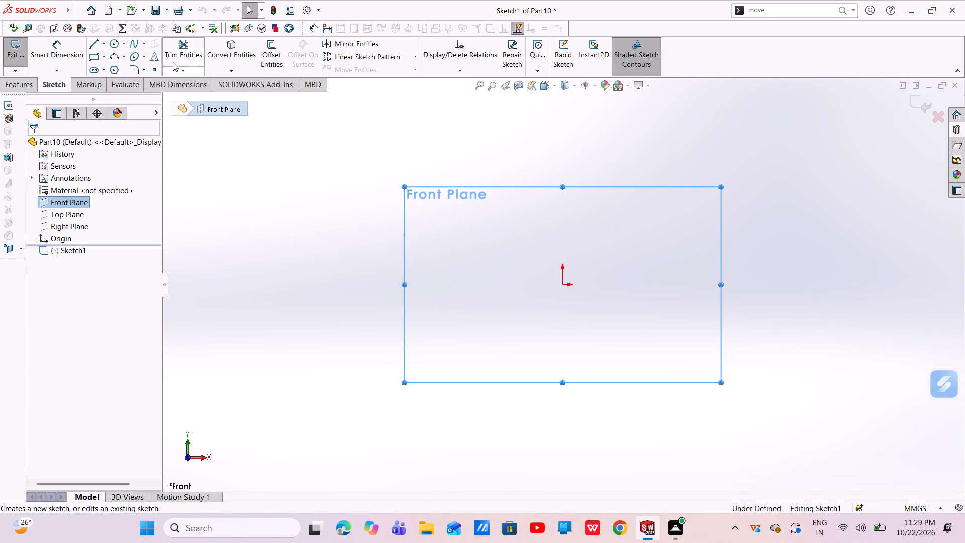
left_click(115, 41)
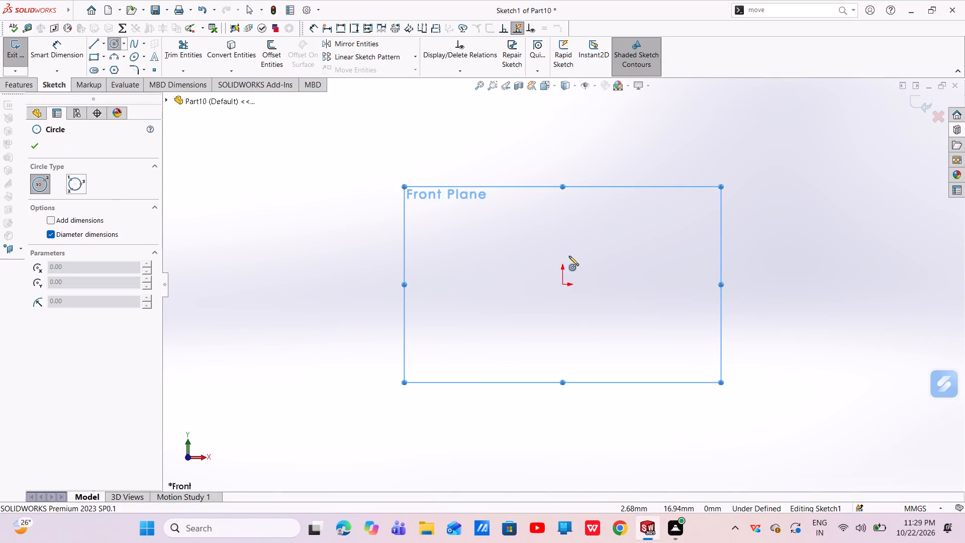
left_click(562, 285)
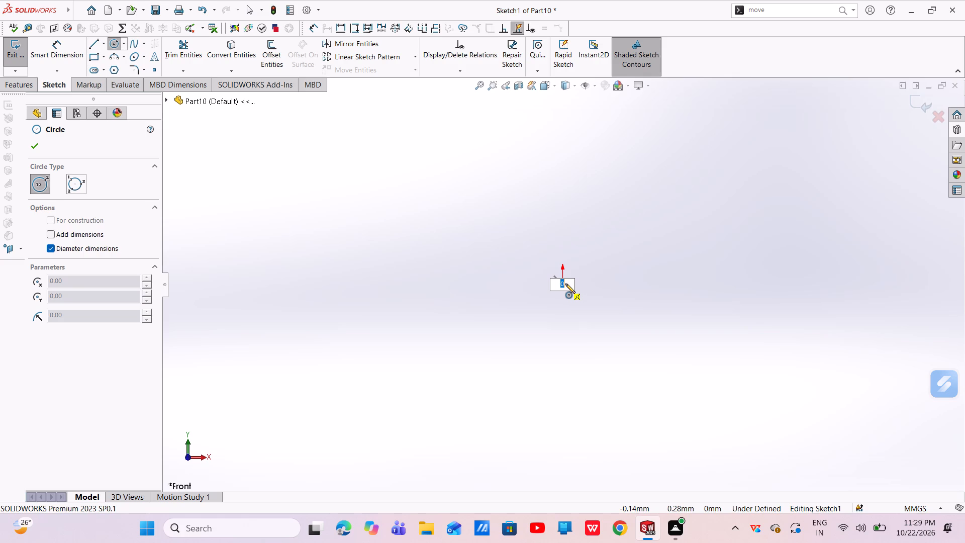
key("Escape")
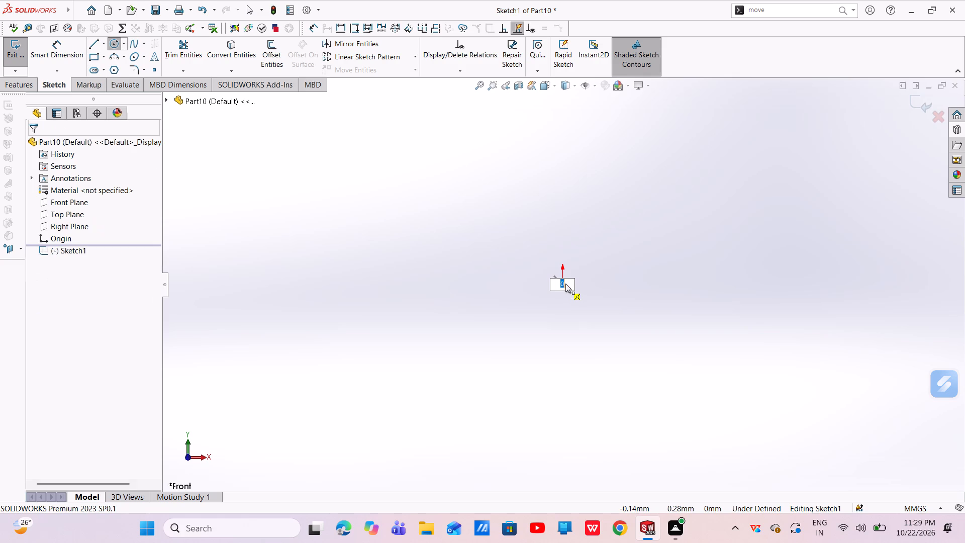
Sketch a circle centred on the origin, about 90 mm in diameter.
left_click(111, 44)
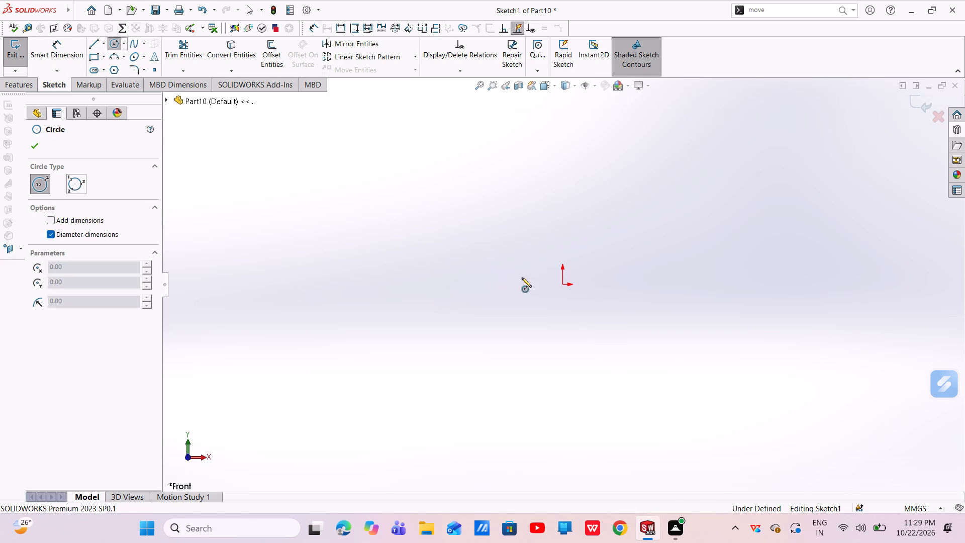
left_click_drag(563, 286, 621, 325)
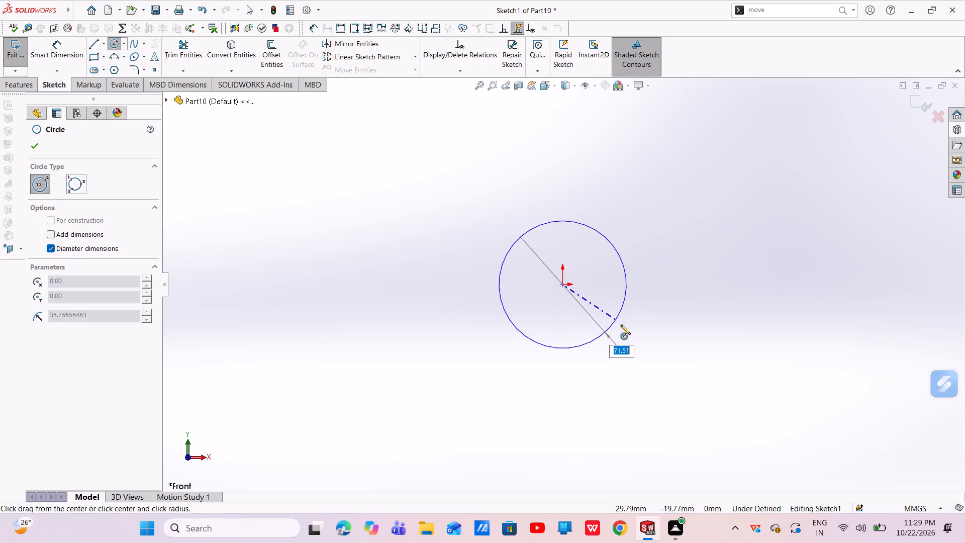
left_click_drag(621, 325, 628, 330)
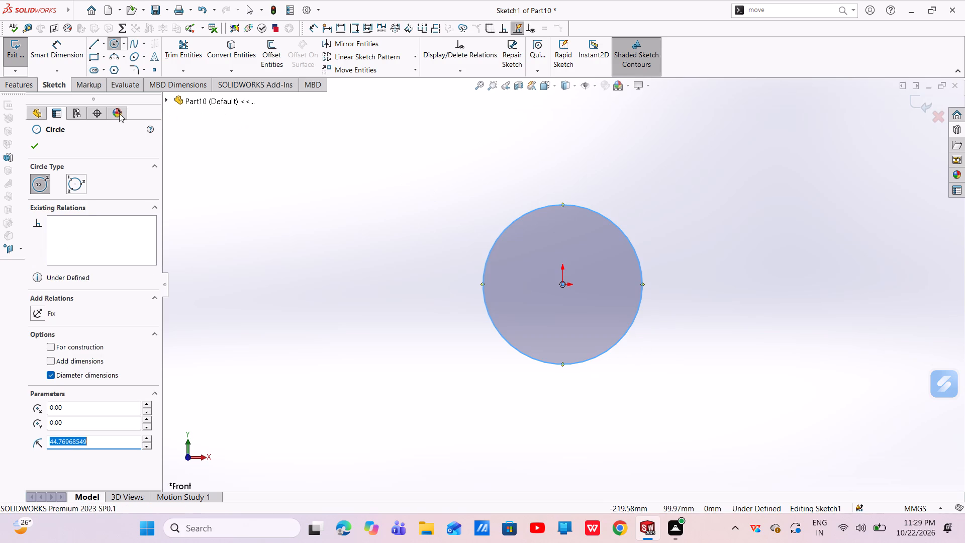
left_click(40, 144)
Dimension the circle's diameter and set it to 260 mm.
left_click(52, 45)
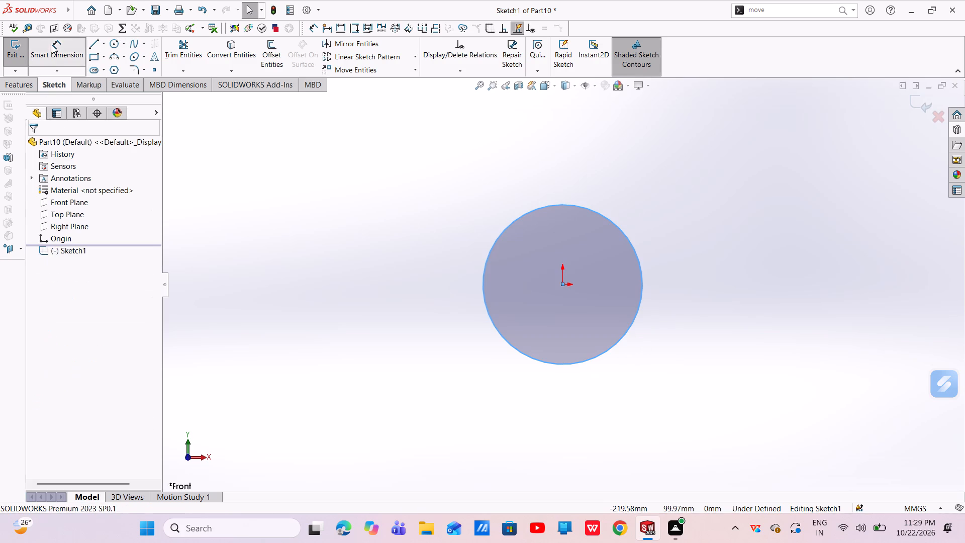
left_click(615, 343)
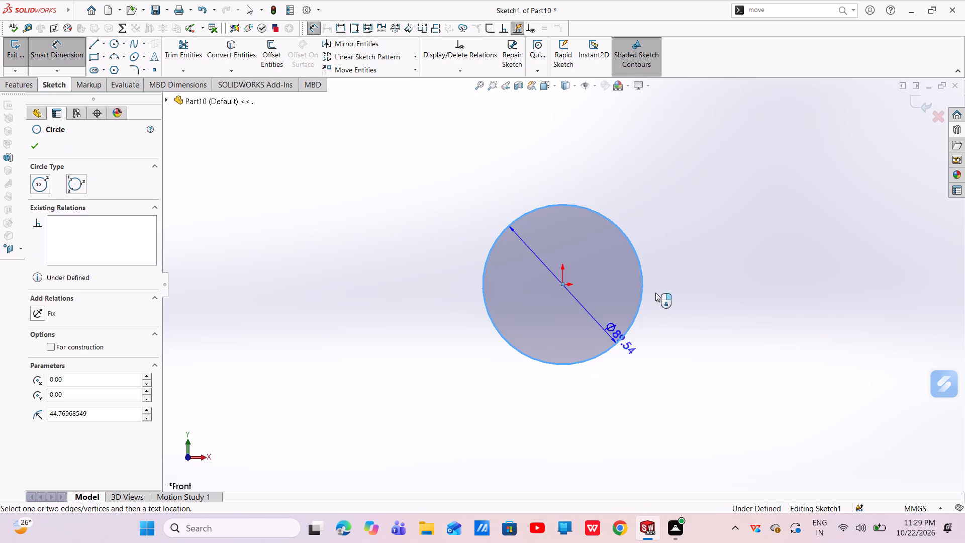
left_click(726, 280)
key("BackSpace")
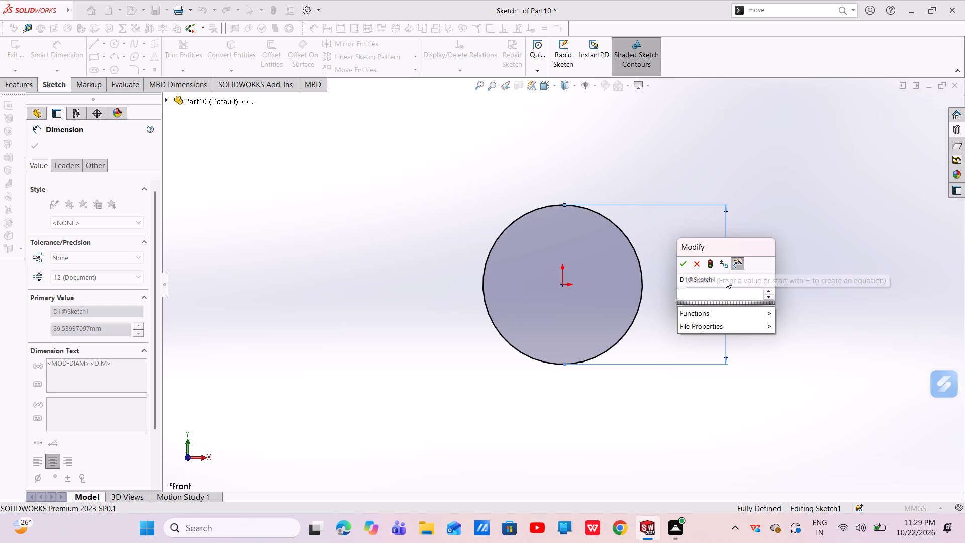
type("260")
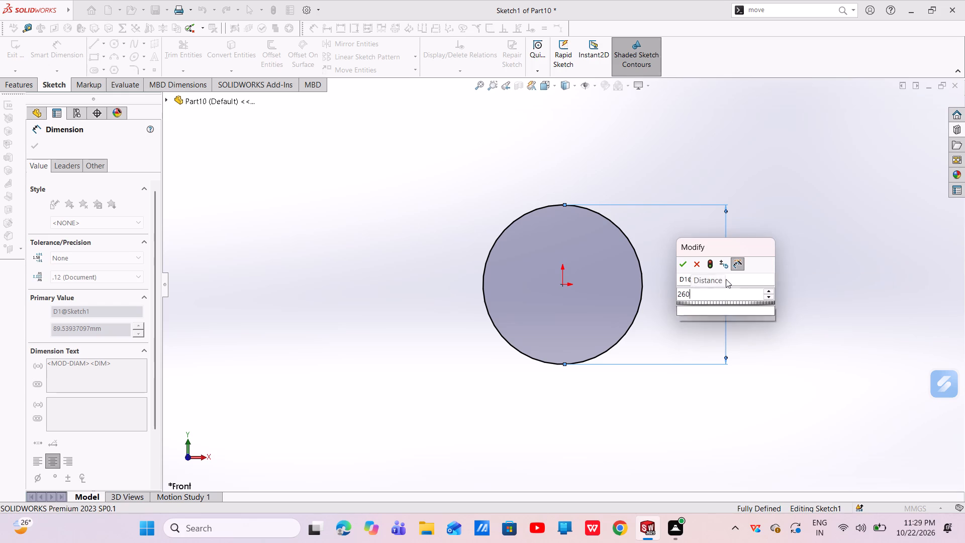
key("Return")
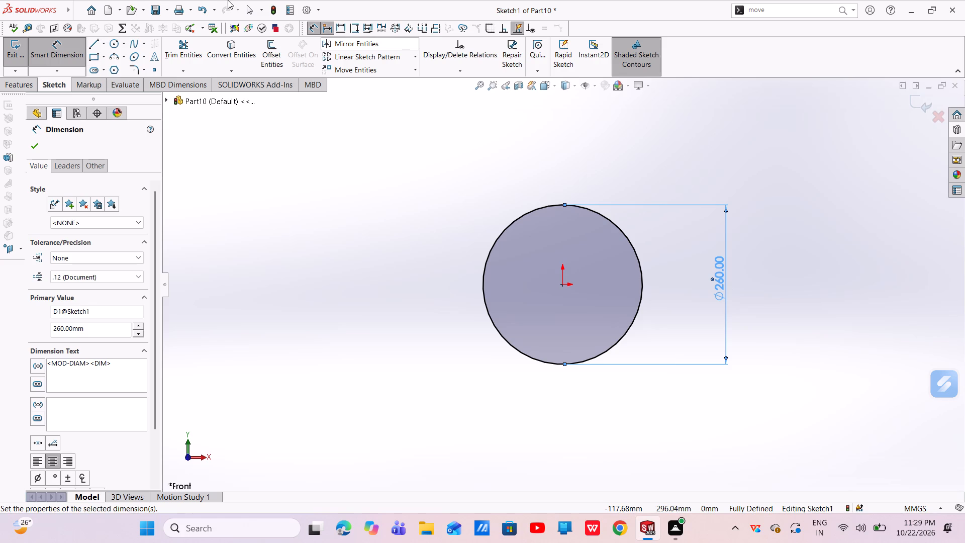
left_click(22, 94)
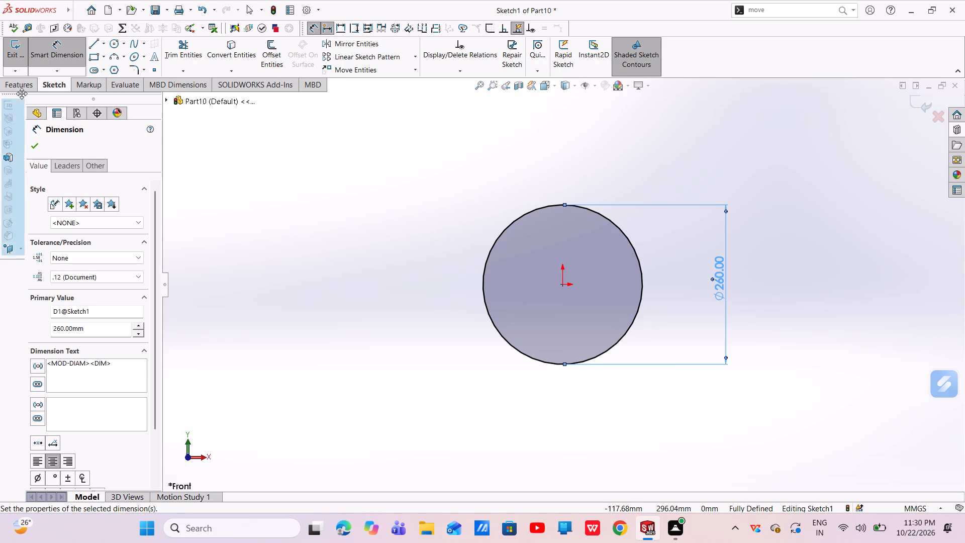
left_click(29, 145)
Extrude the 260 mm circle as a boss with a Blind end condition and a depth of 300 mm.
left_click(19, 86)
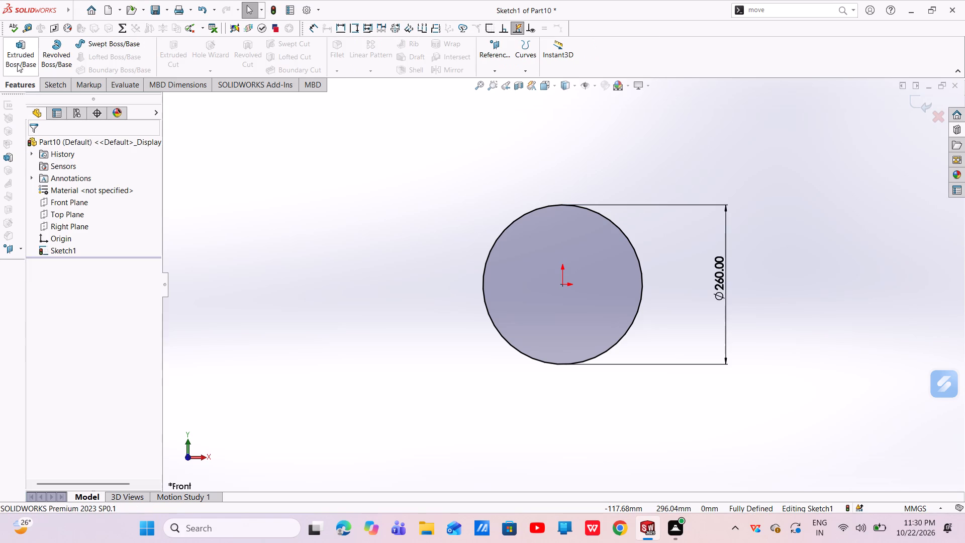
left_click(16, 61)
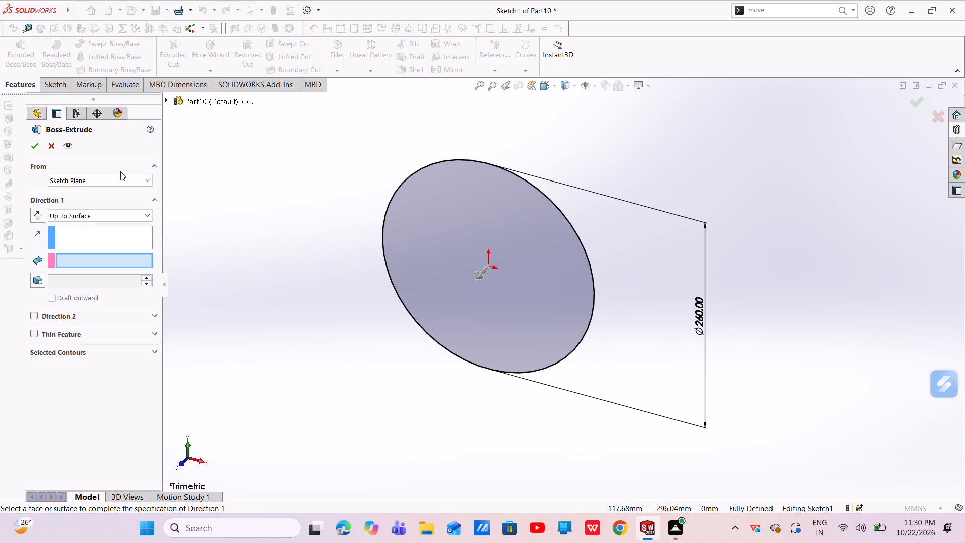
left_click(92, 214)
left_click(71, 230)
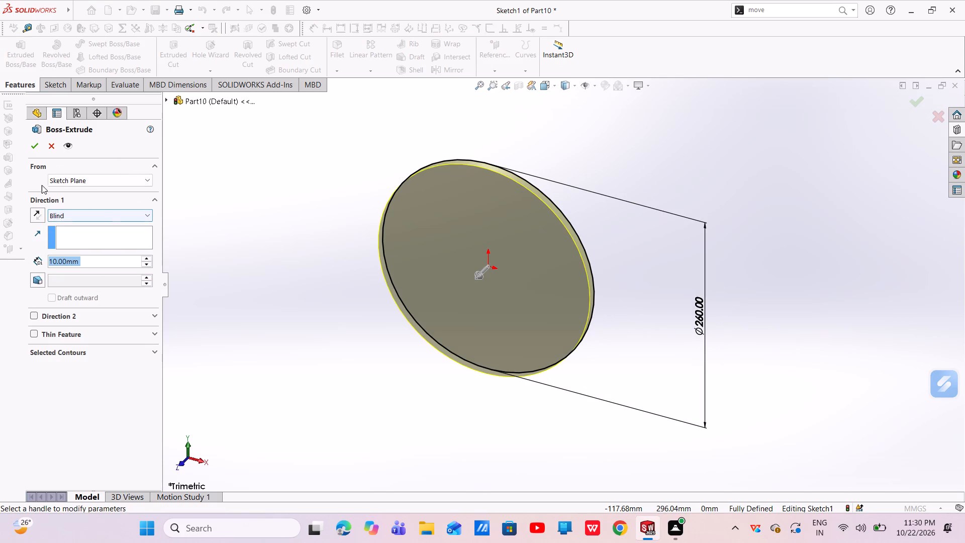
key("BackSpace")
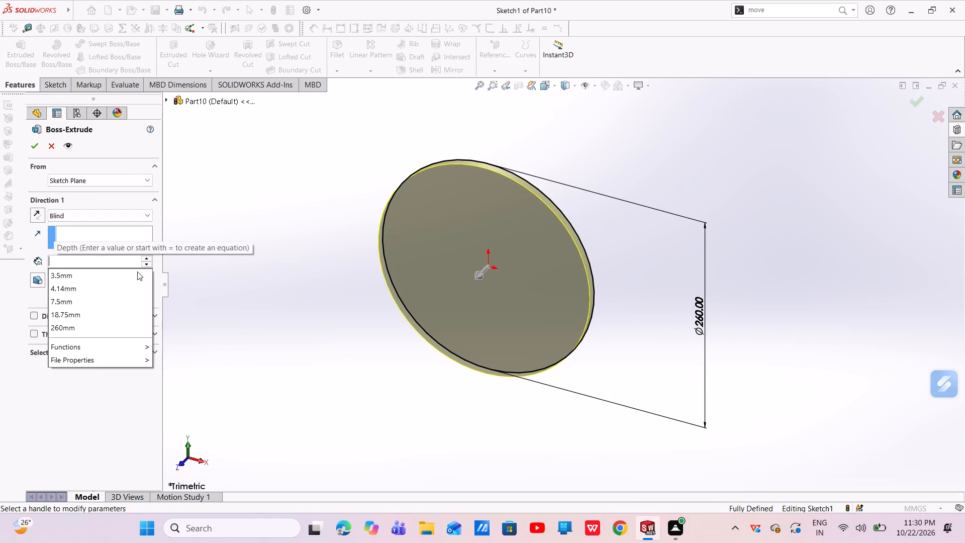
type("300")
key("Return")
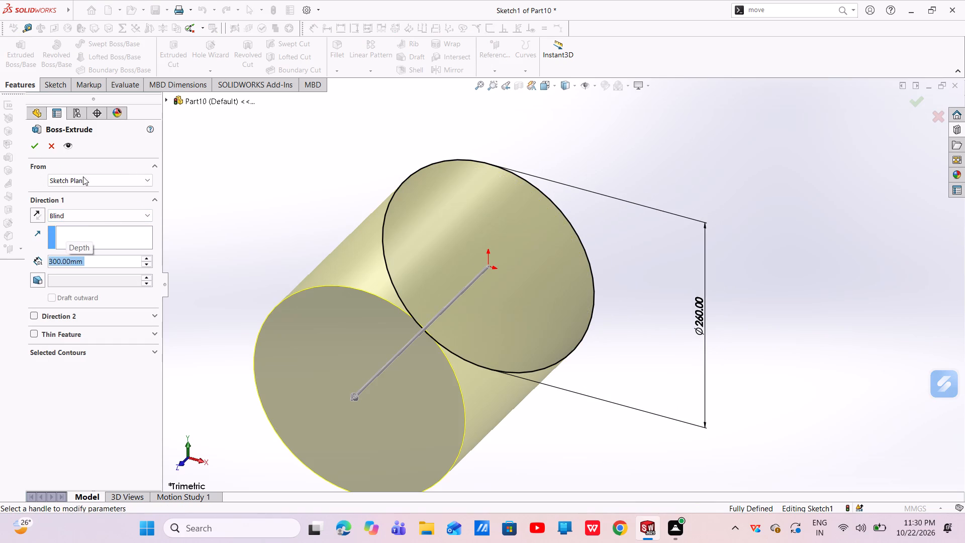
left_click(40, 148)
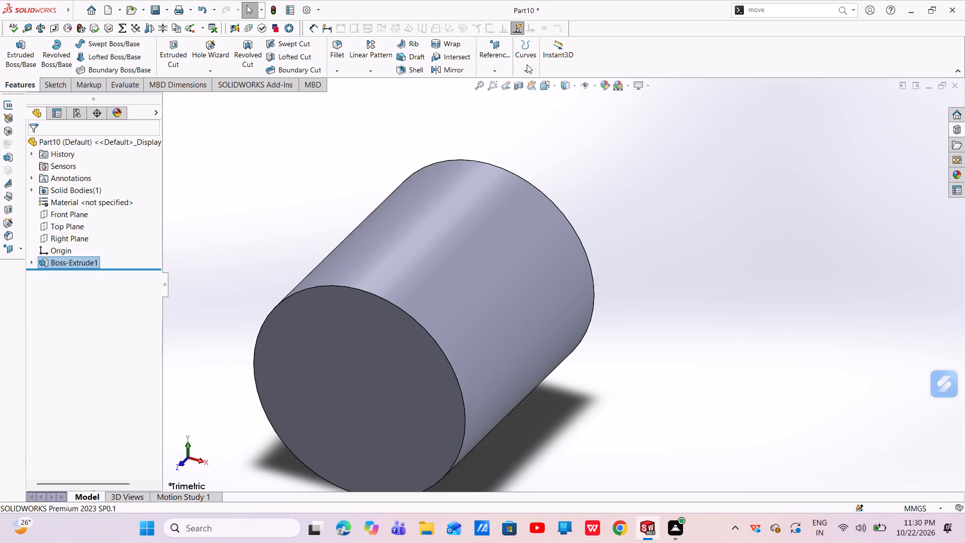
Change the display scene to Plain White.
left_click(626, 86)
left_click(636, 112)
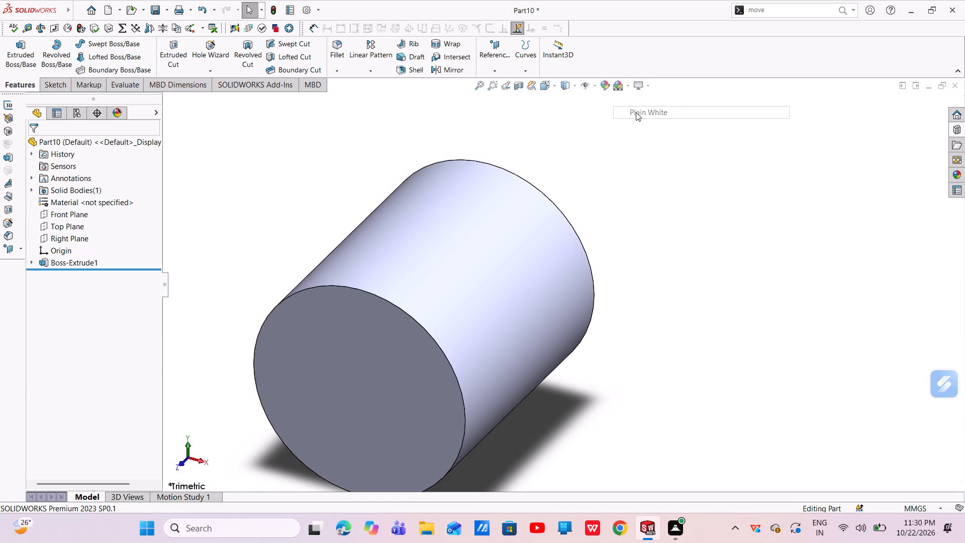
On the cylinder's front end face, sketch a circle centred on the origin, about 135 mm in diameter.
scroll(623, 180, "up", 3)
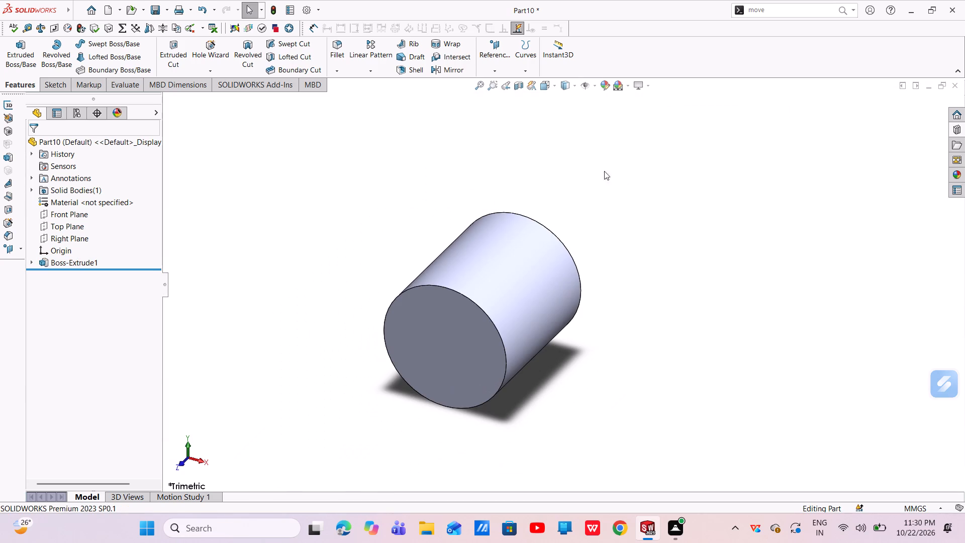
left_click(476, 353)
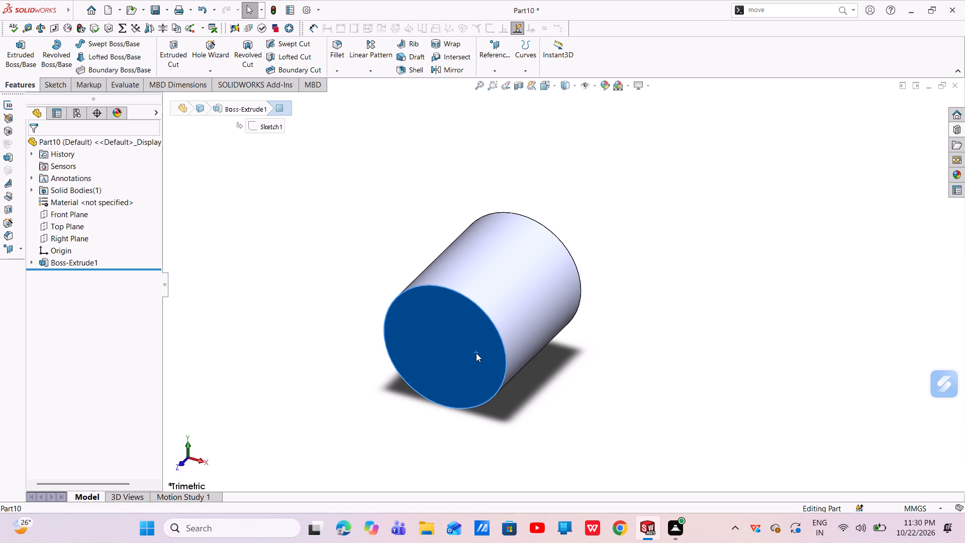
left_click(515, 327)
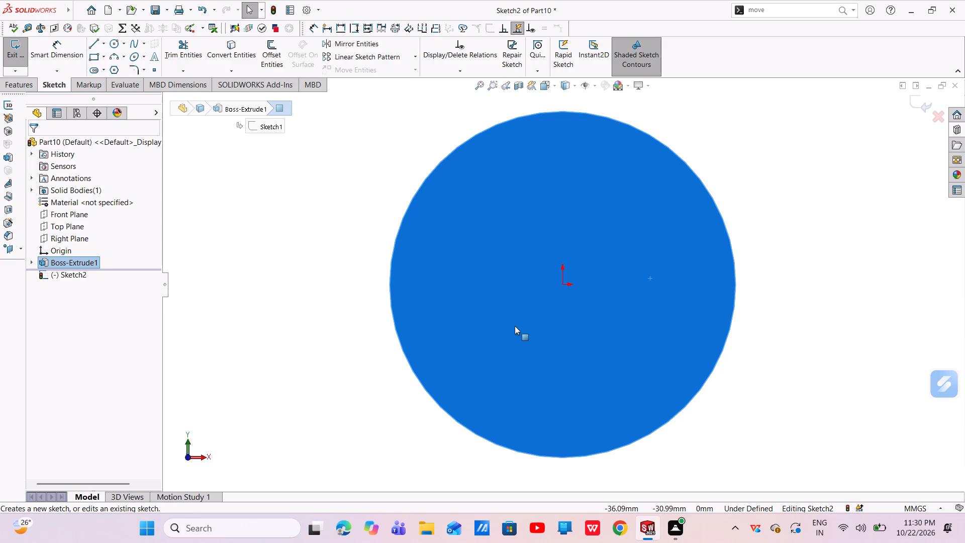
left_click(112, 44)
left_click_drag(561, 284, 562, 283)
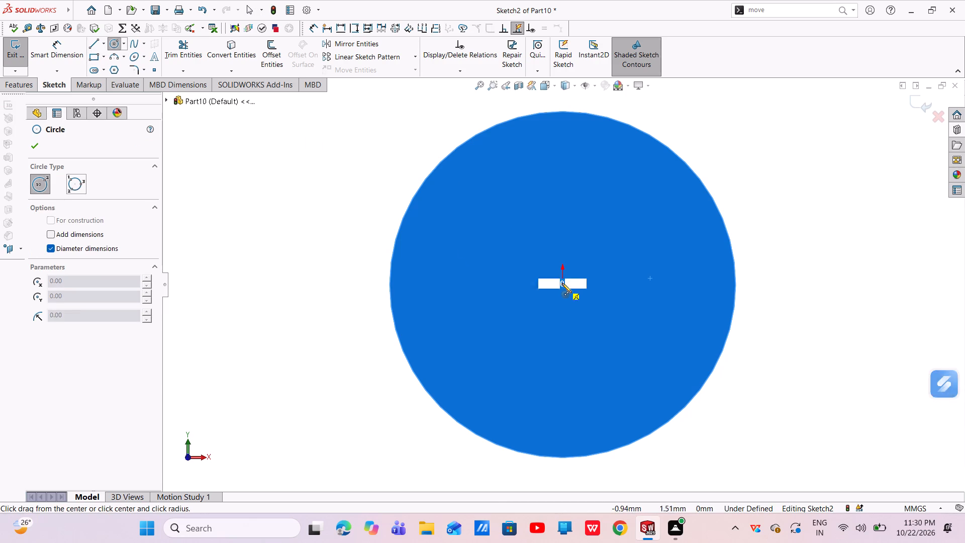
left_click_drag(562, 283, 629, 345)
right_click(629, 345)
left_click(641, 352)
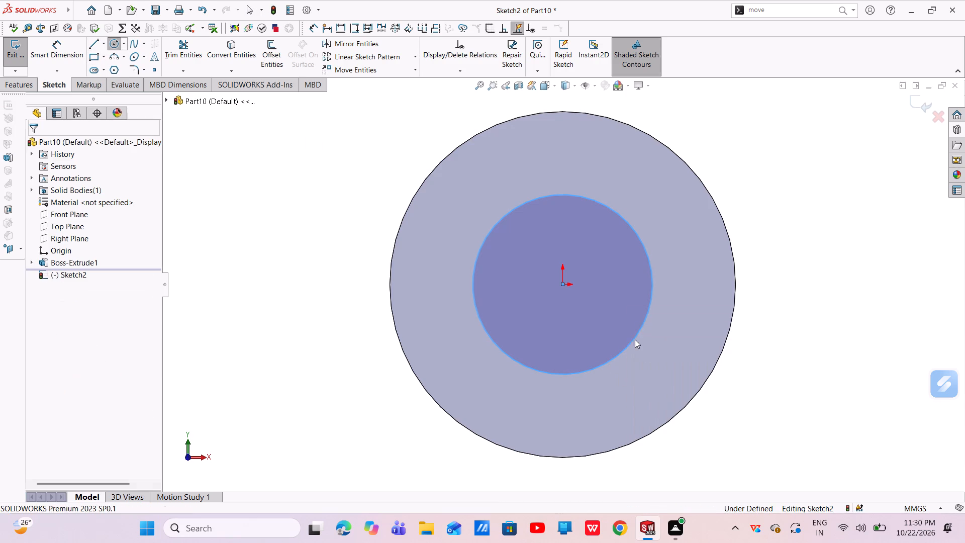
Dimension the new circle's diameter on the end face and set it to 75 mm.
left_click(57, 49)
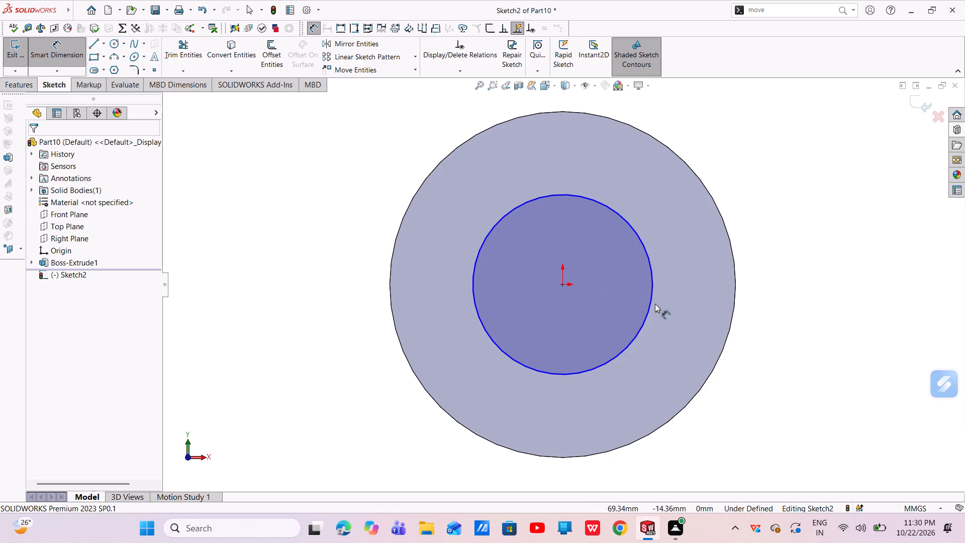
left_click(652, 300)
left_click(779, 279)
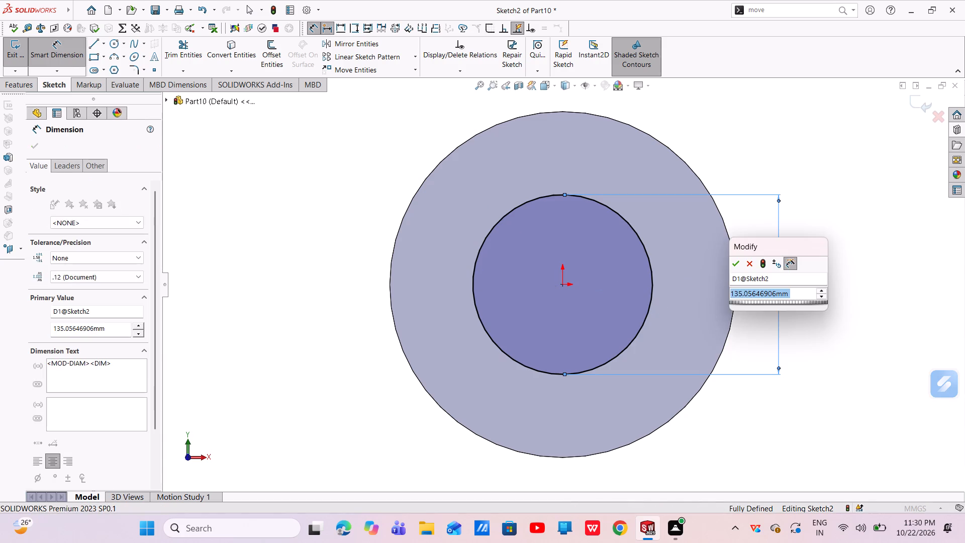
key("BackSpace")
type("75")
key("Return")
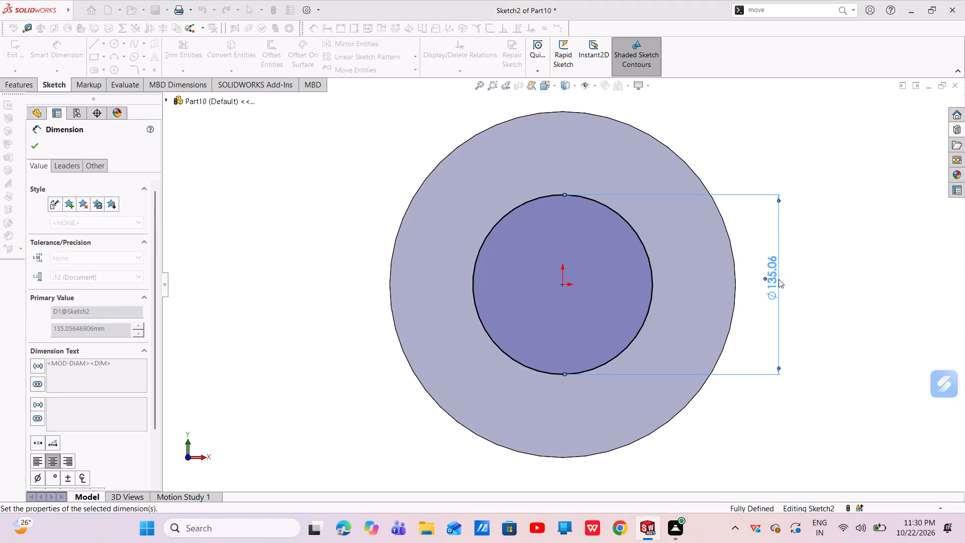
left_click(34, 147)
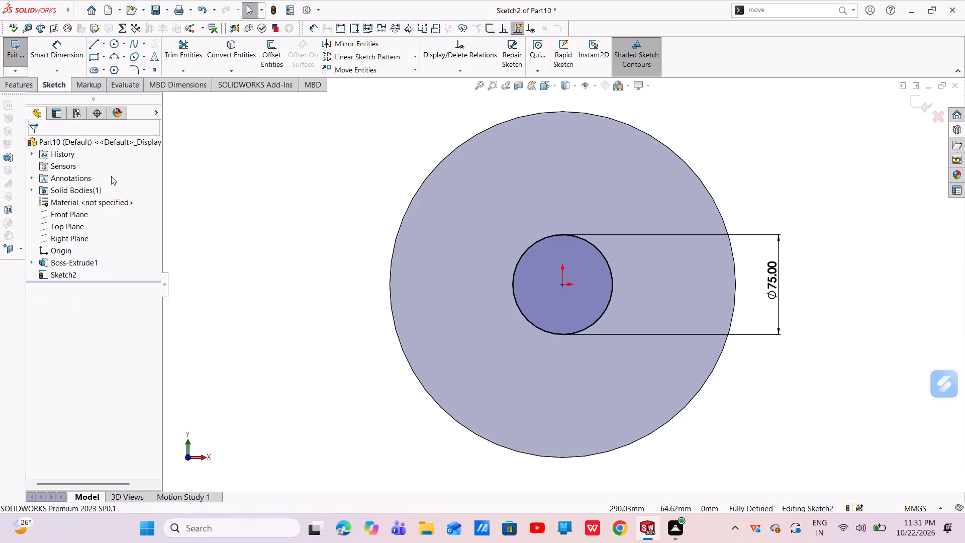
Extrude the 75 mm circle outward as a Blind boss 13 mm deep, merged with the cylinder.
left_click(17, 80)
left_click(19, 53)
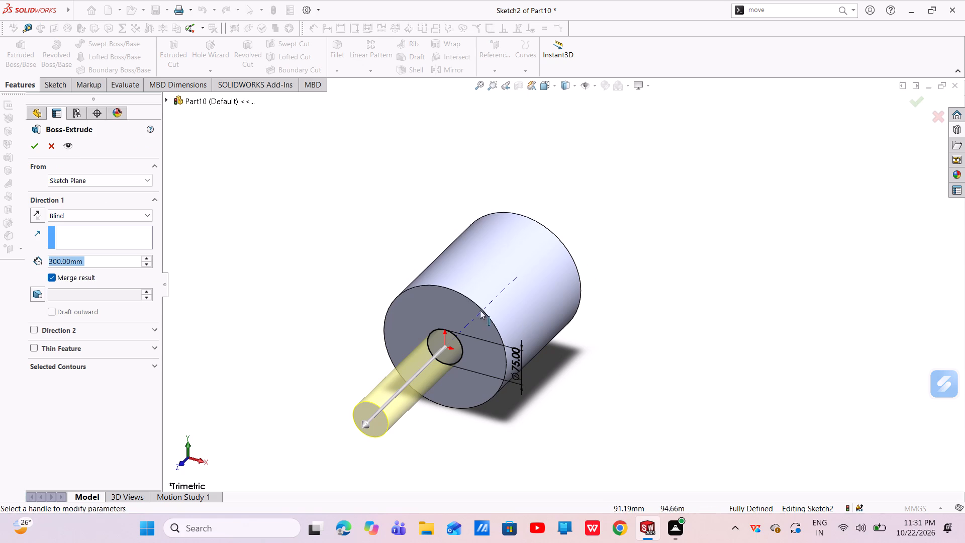
key("BackSpace")
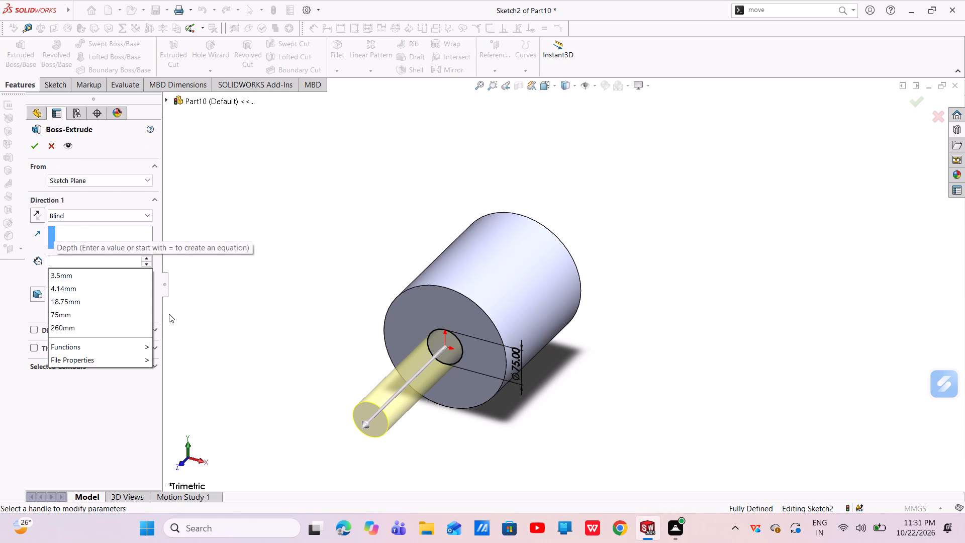
type("13")
key("Return")
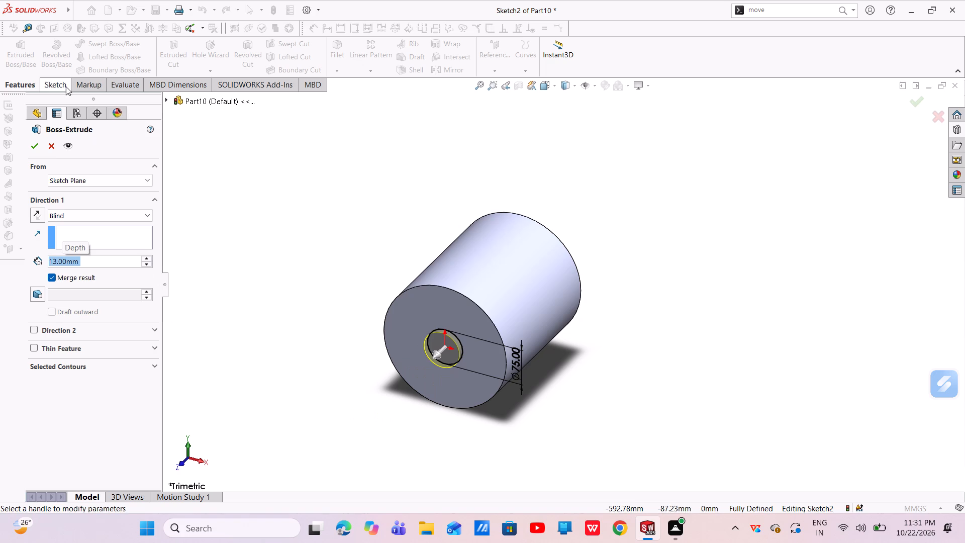
left_click(37, 146)
Turn the model around to show the cylinder's opposite, plain end face.
scroll(310, 246, "up", 2)
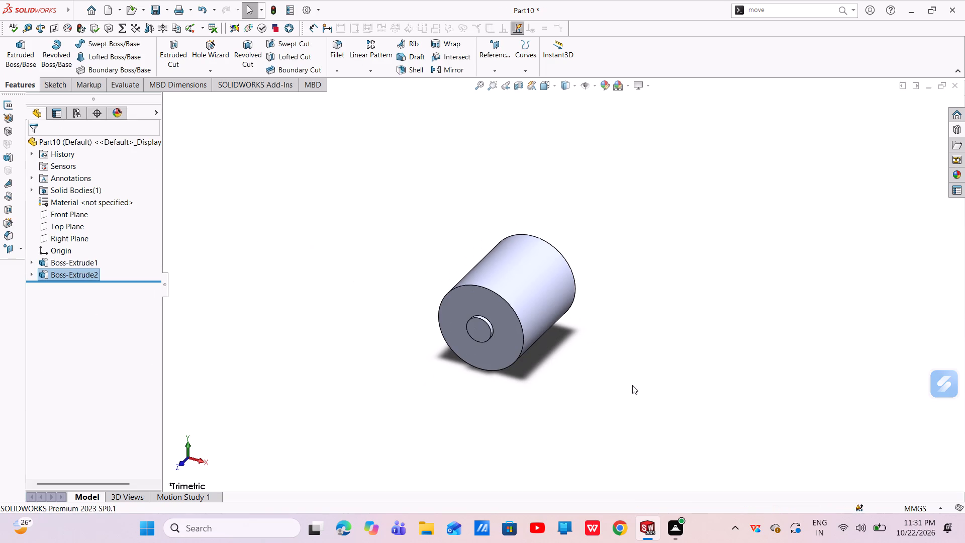
middle_click_drag(695, 376, 555, 409)
scroll(555, 409, "up", 1)
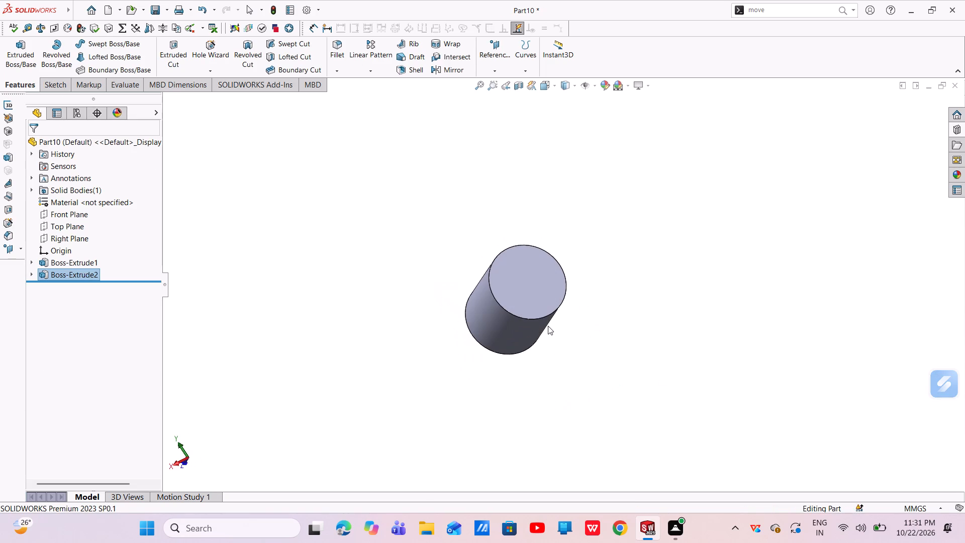
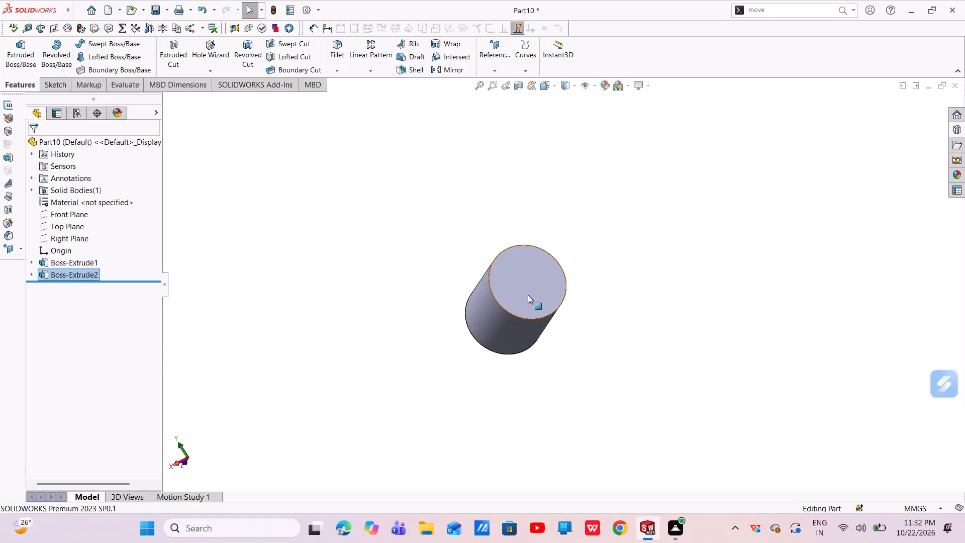
On the cylinder's plain end face, sketch a circle centred on the origin, about 204 mm in diameter.
left_click(528, 294)
left_click(567, 263)
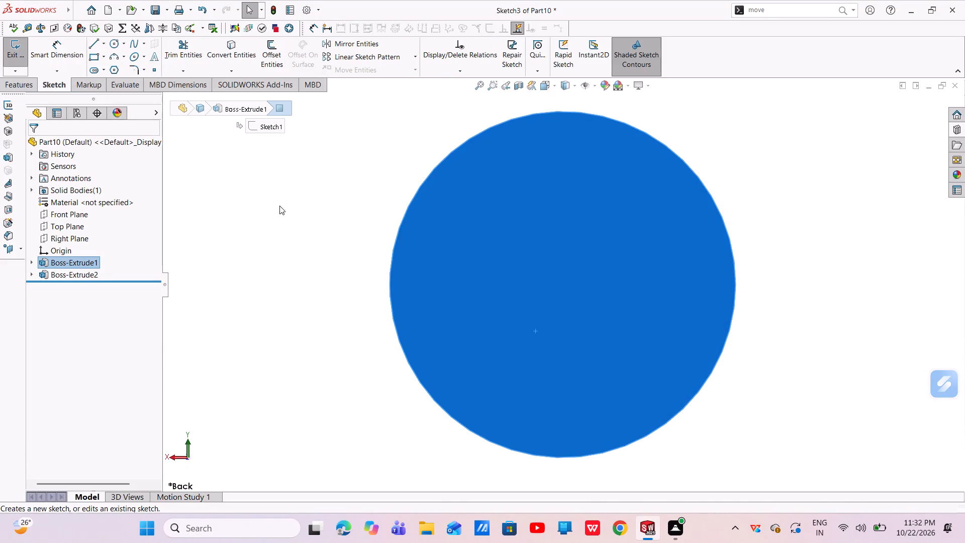
left_click(109, 46)
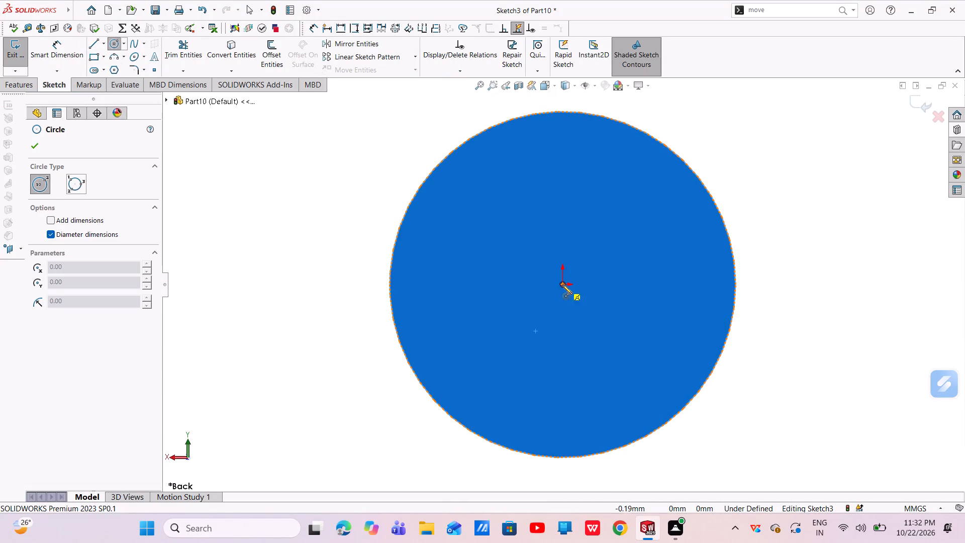
left_click(562, 284)
left_click(679, 354)
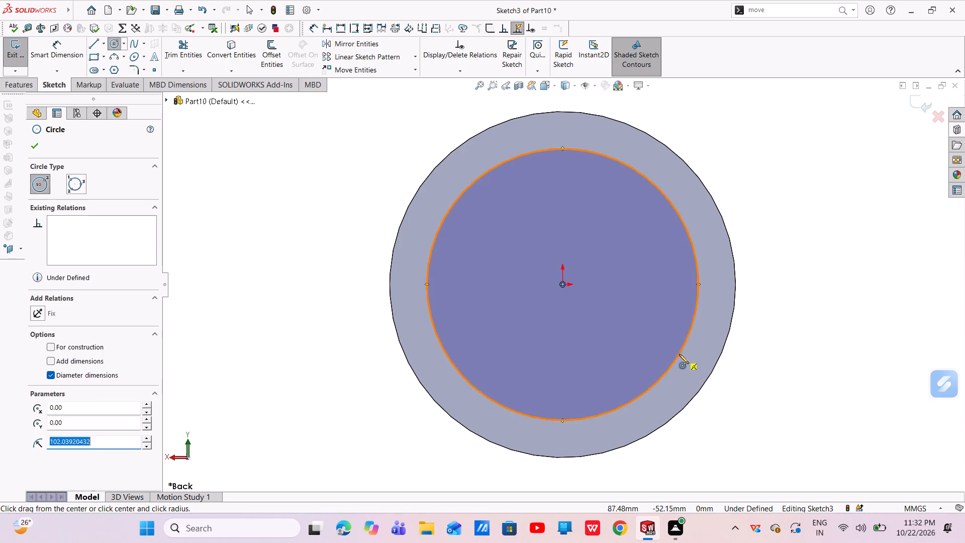
right_click(679, 354)
left_click(703, 367)
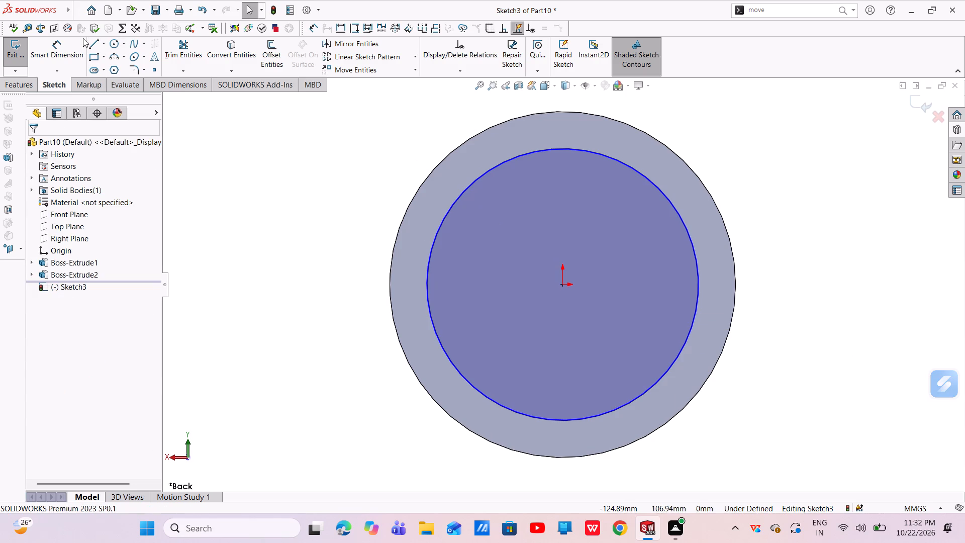
Add a second circle centred on the origin and resize it to about 123 mm in diameter, inside the first circle.
left_click(109, 46)
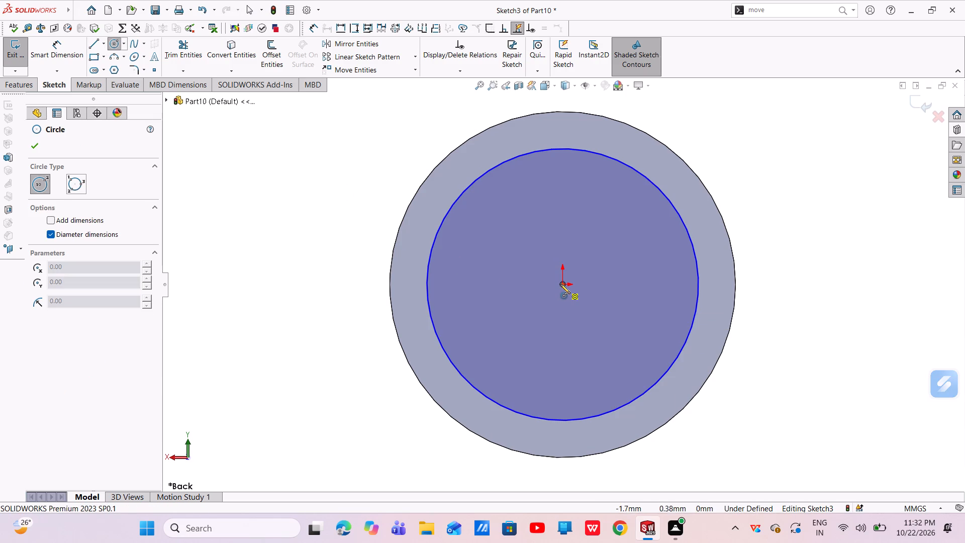
left_click(561, 285)
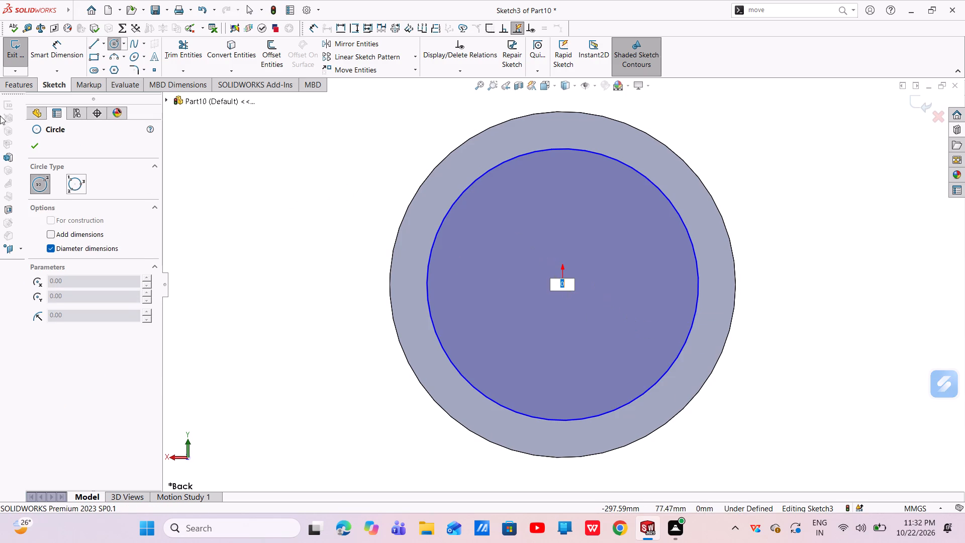
right_click(154, 141)
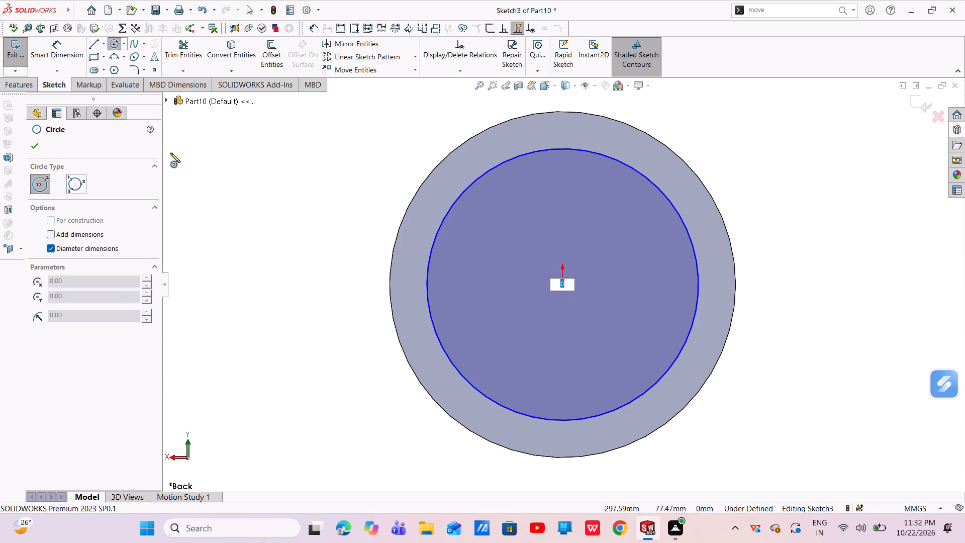
right_click(181, 161)
left_click(196, 173)
scroll(469, 285, "up", 4)
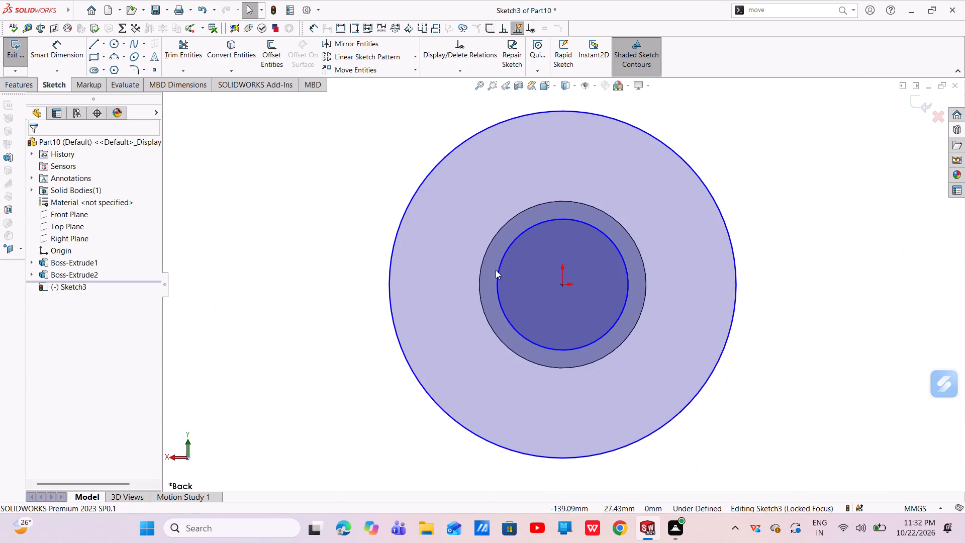
scroll(515, 263, "down", 3)
scroll(515, 263, "up", 6)
middle_click_drag(602, 284, 538, 292)
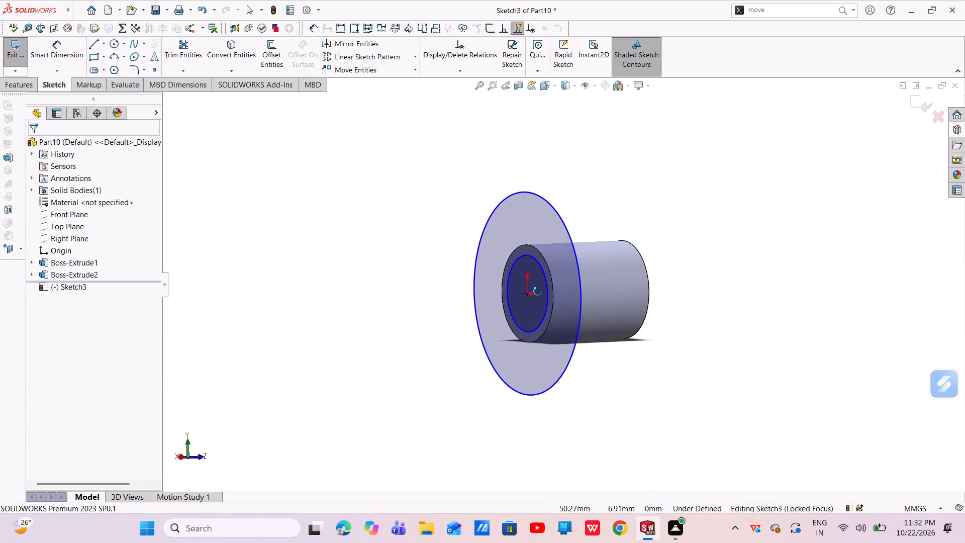
middle_click_drag(538, 292, 622, 352)
scroll(538, 292, "down", 1)
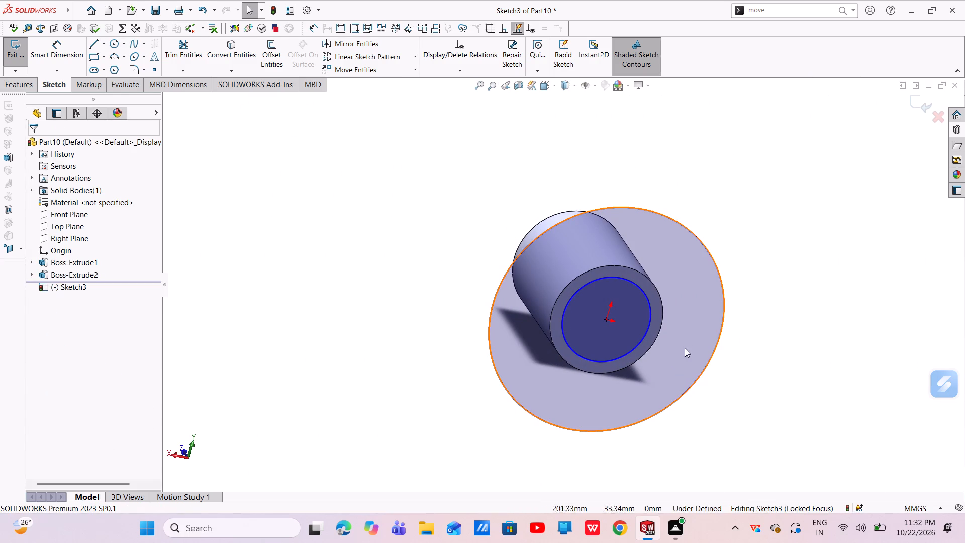
scroll(683, 349, "down", 2)
scroll(674, 343, "up", 4)
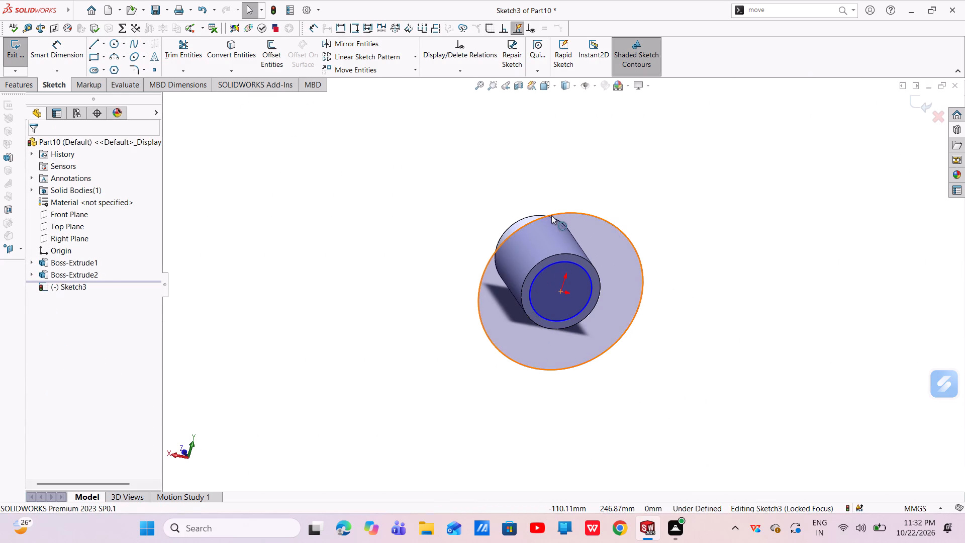
left_click_drag(551, 215, 562, 274)
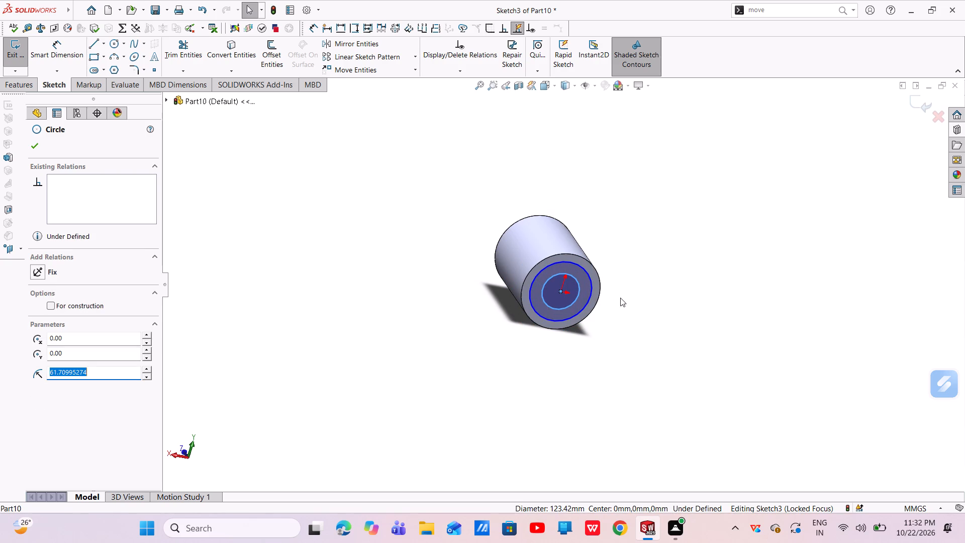
left_click(28, 149)
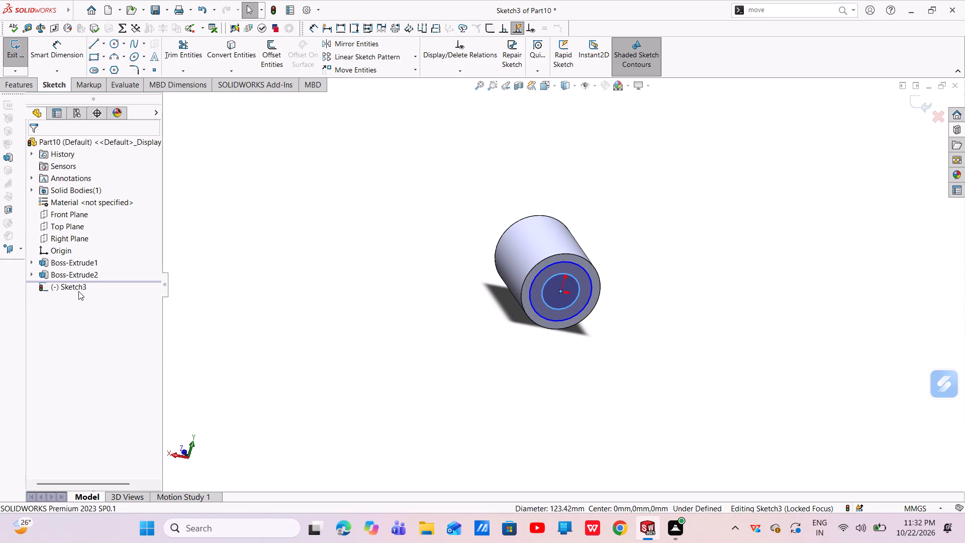
Dimension the gap between the larger sketch circle and the cylinder's outer edge and set it to 13 mm.
left_click(83, 284)
left_click(106, 273)
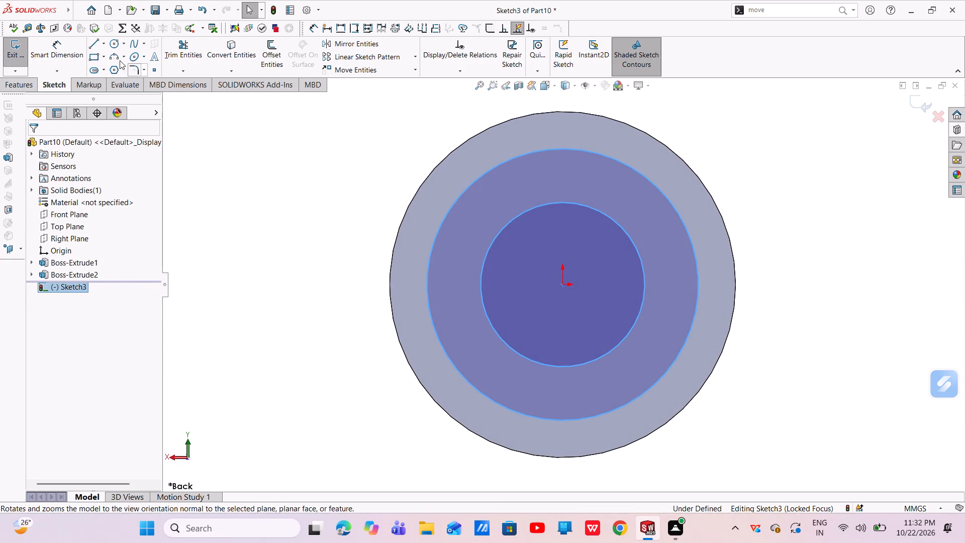
left_click(64, 43)
left_click(505, 163)
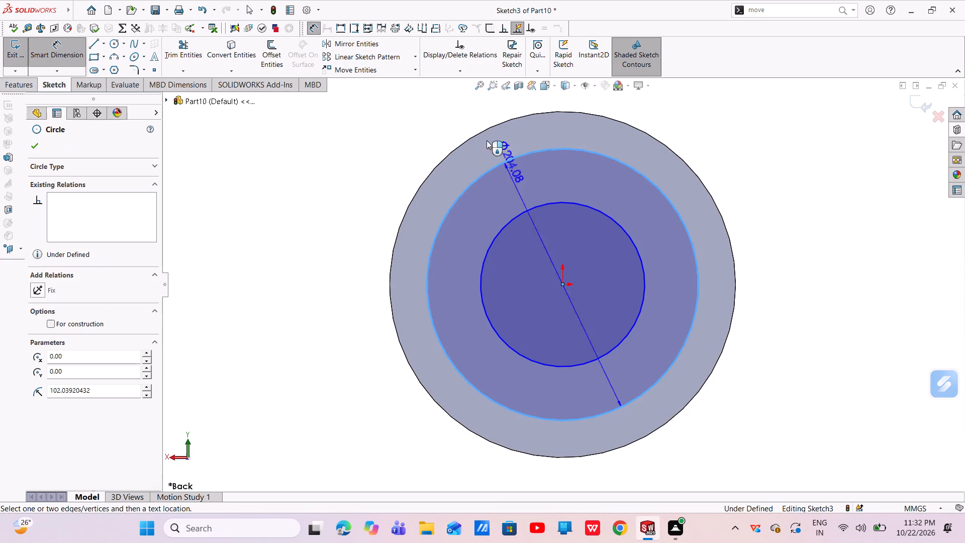
left_click(481, 131)
left_click(487, 141)
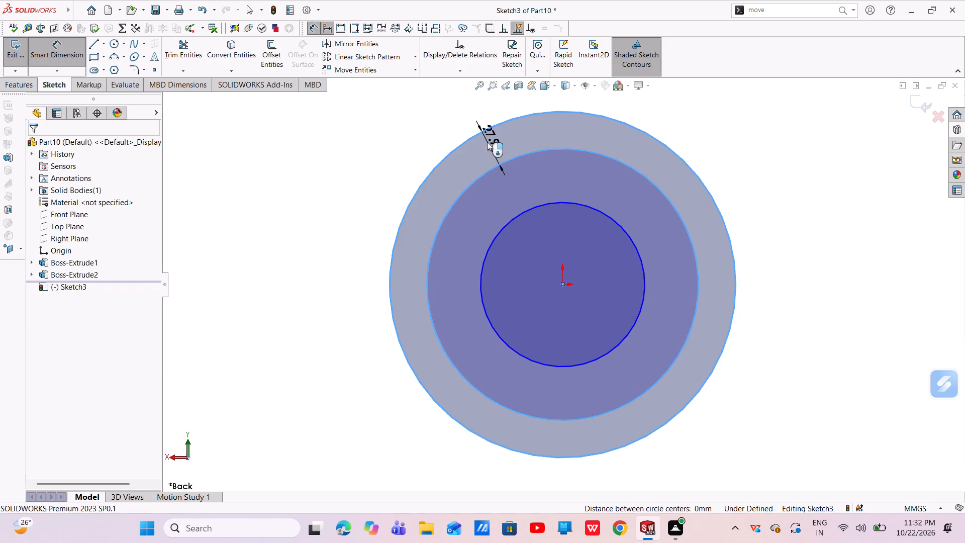
key("BackSpace")
type("13")
key("Return")
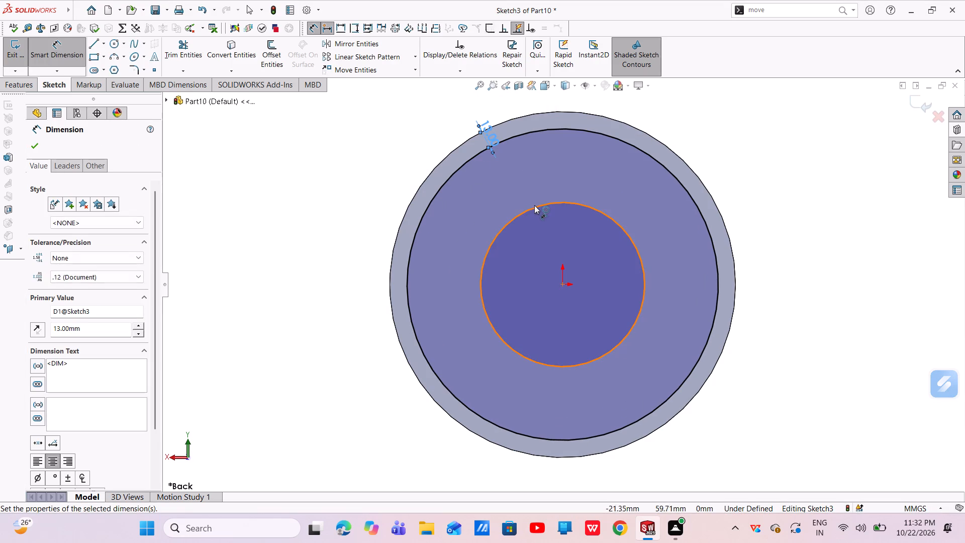
Dimension the radial gap between the two sketch circles and set it to 45 mm.
left_click(536, 206)
left_click(536, 133)
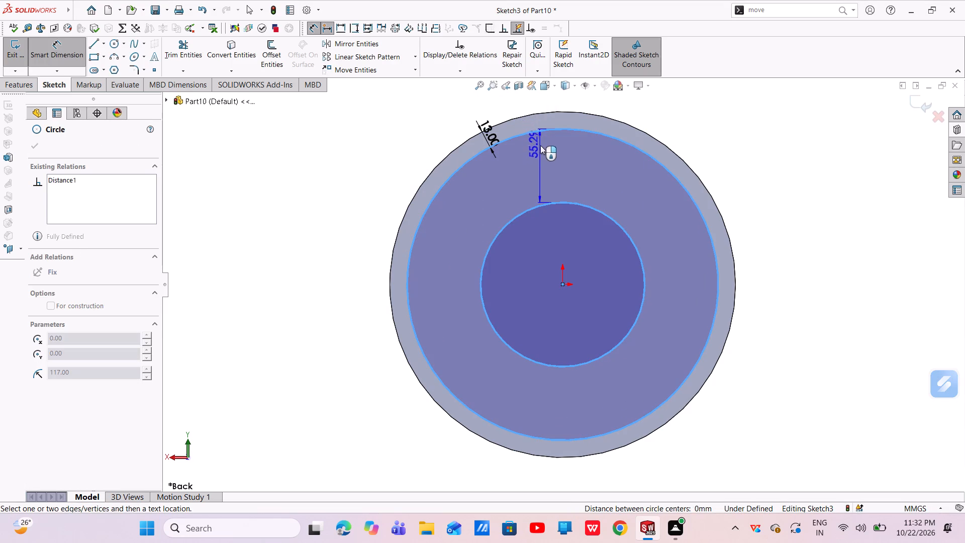
left_click(537, 152)
key("BackSpace")
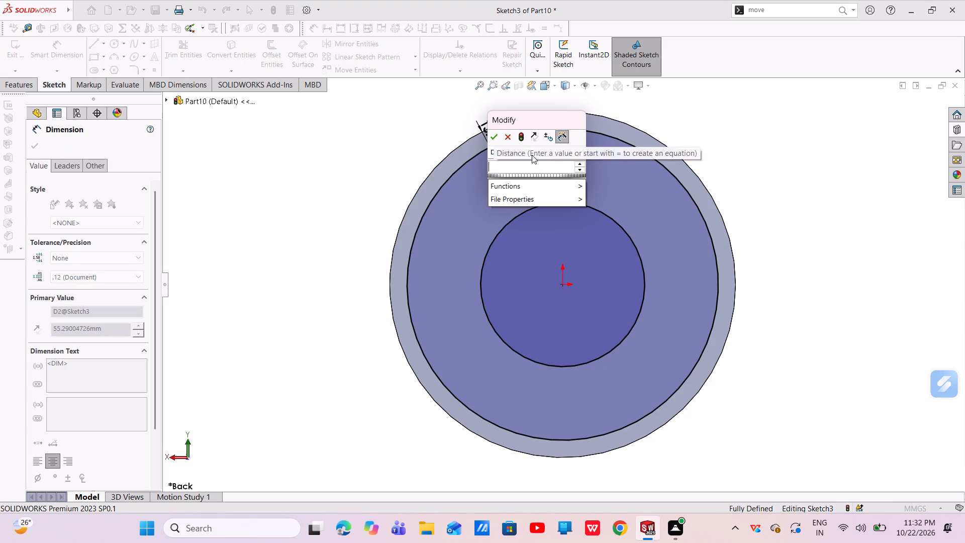
type("45")
key("Return")
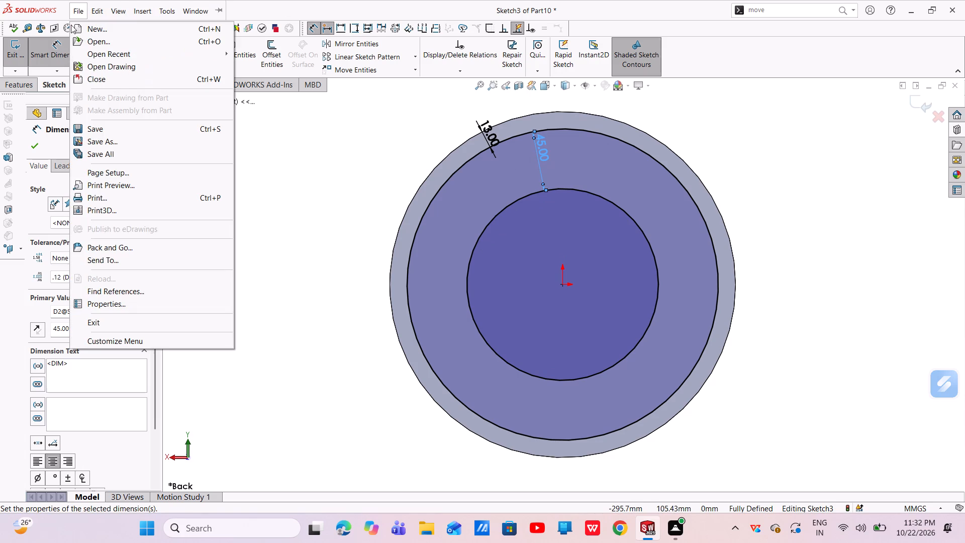
left_click(32, 142)
left_click(32, 141)
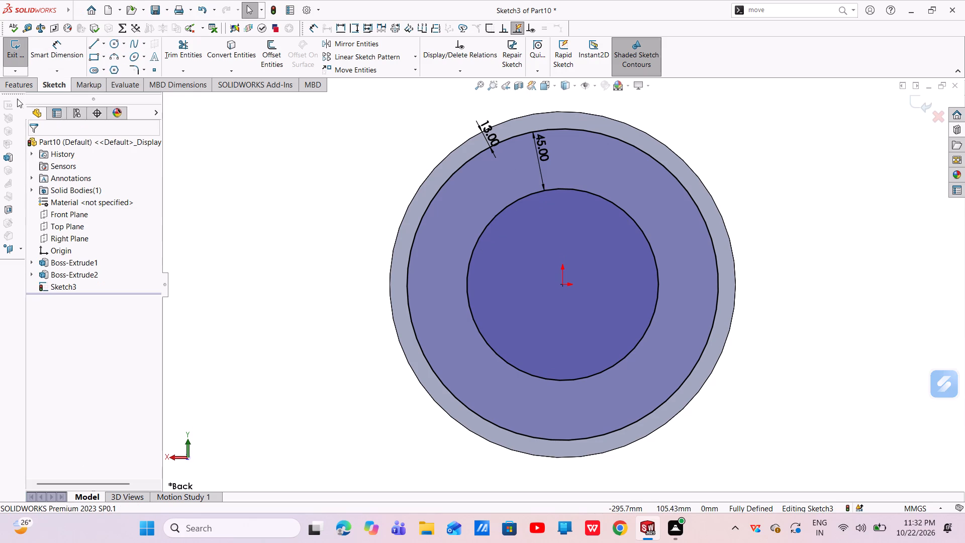
Cut the ring between the two circles into the end face with a Blind Extruded Cut 13 mm deep and a 30° draft.
left_click(15, 80)
left_click(166, 54)
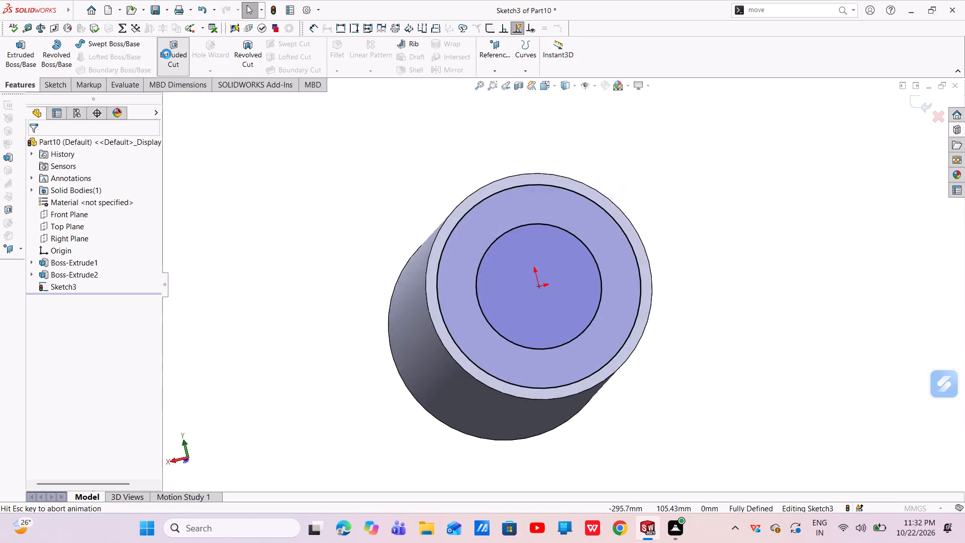
middle_click_drag(557, 337, 529, 302)
scroll(542, 325, "down", 1)
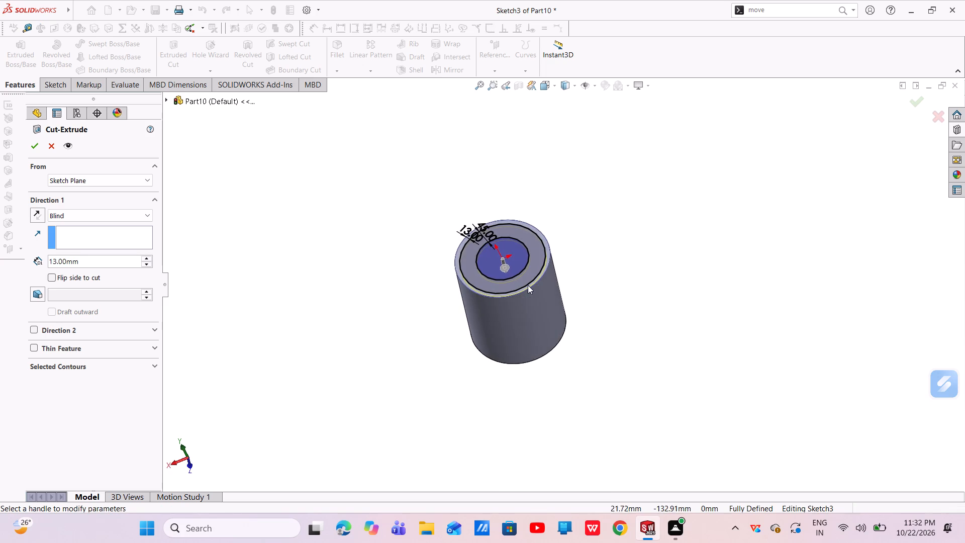
scroll(526, 277, "down", 4)
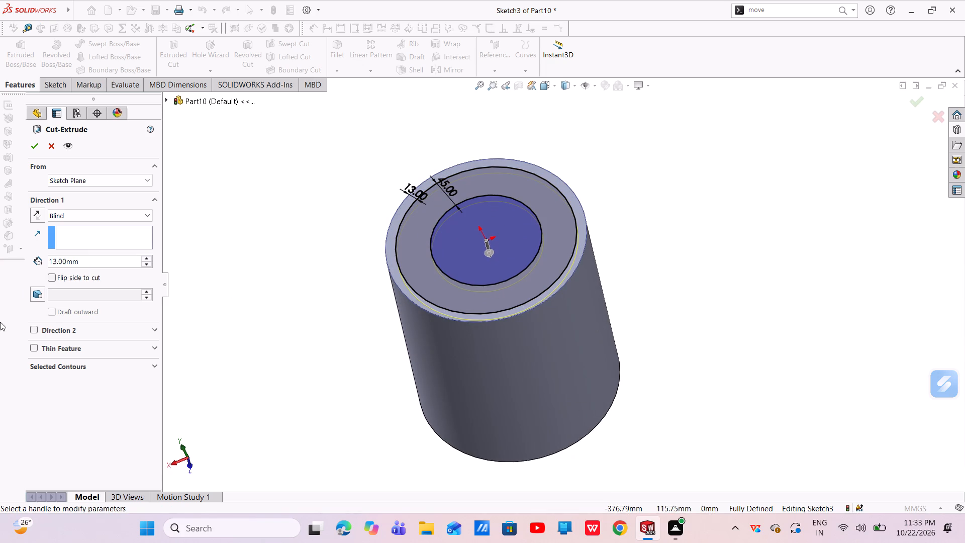
left_click(41, 295)
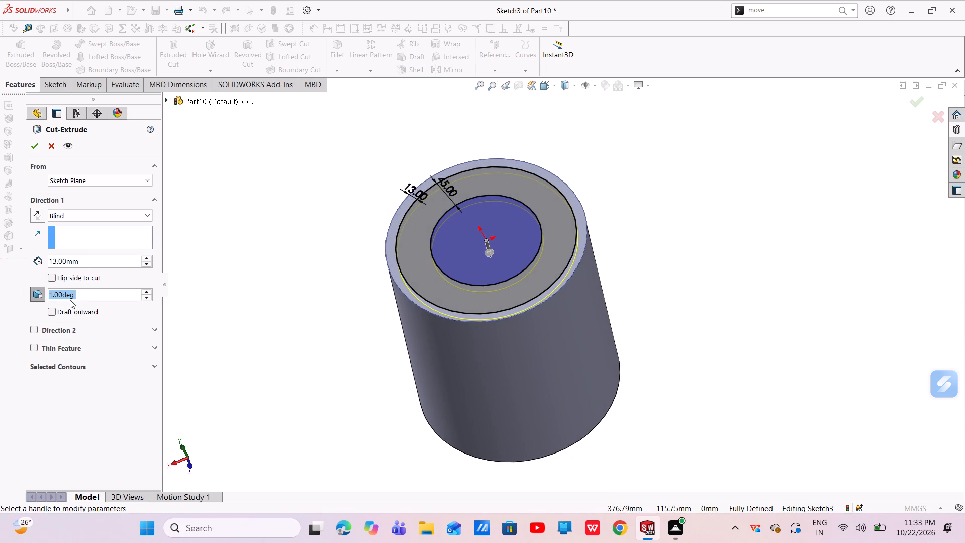
key("BackSpace")
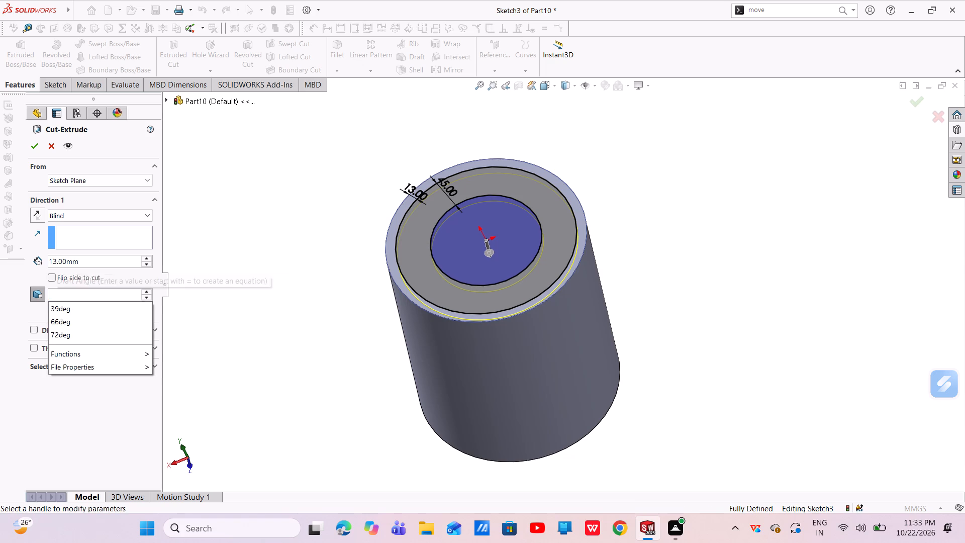
type("30")
key("Return")
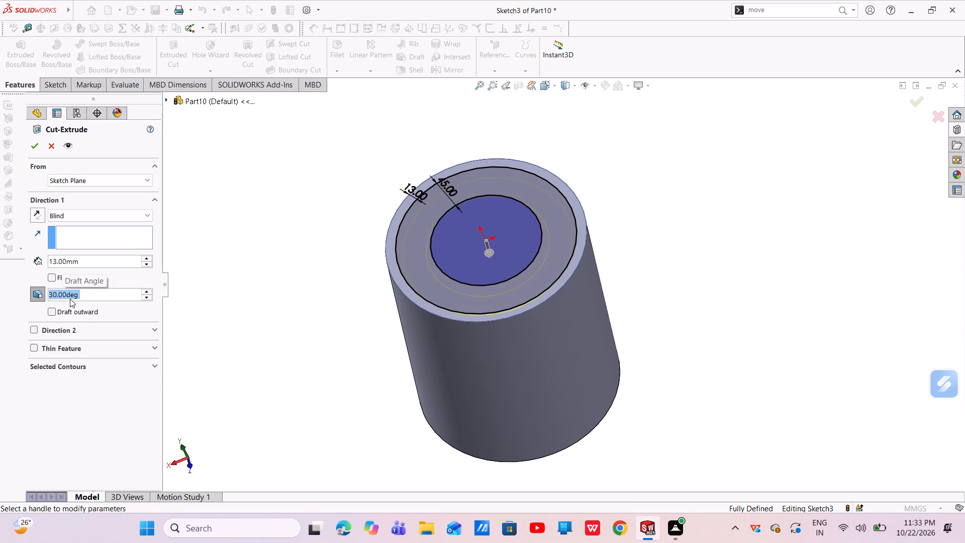
left_click(34, 146)
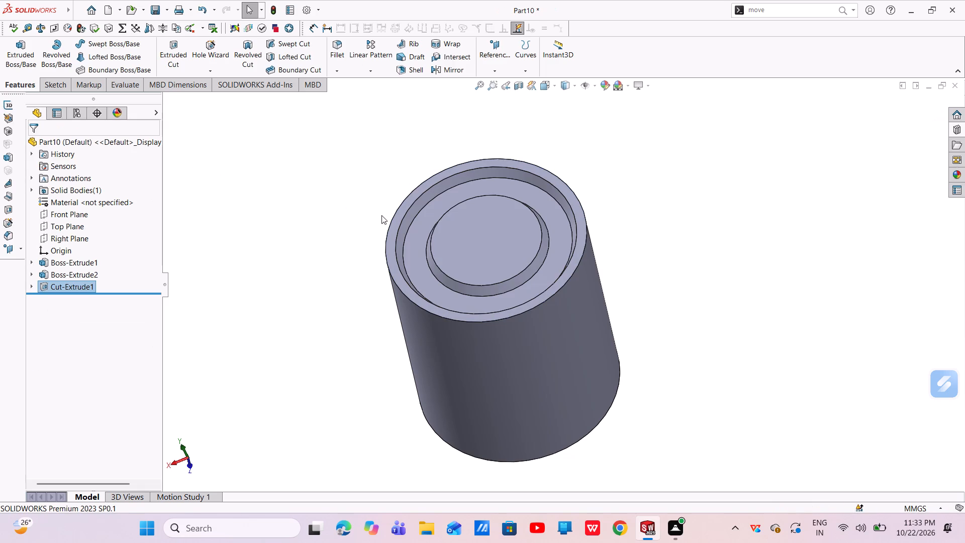
On the central round face inside the ring groove, sketch a circle 45 mm in diameter centred on the origin.
left_click(500, 231)
left_click(547, 199)
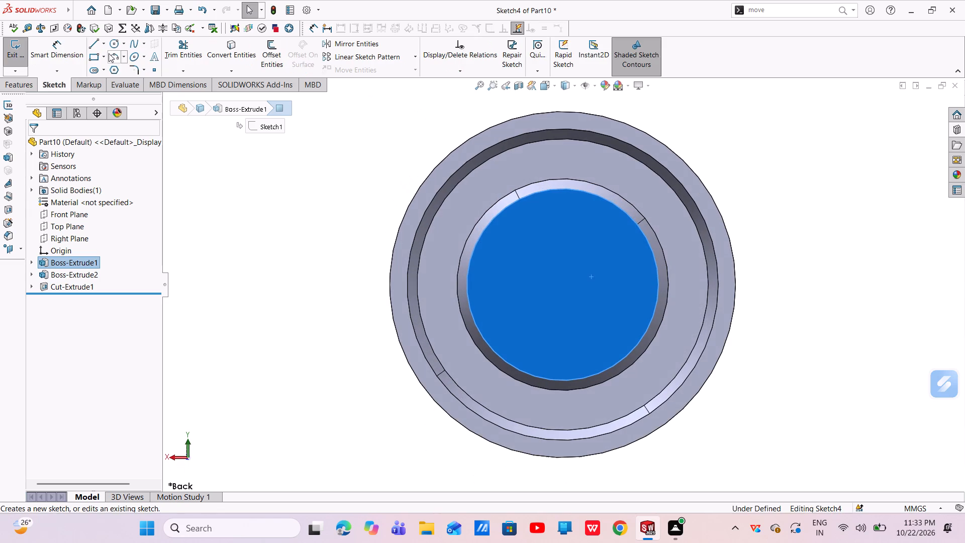
left_click(113, 46)
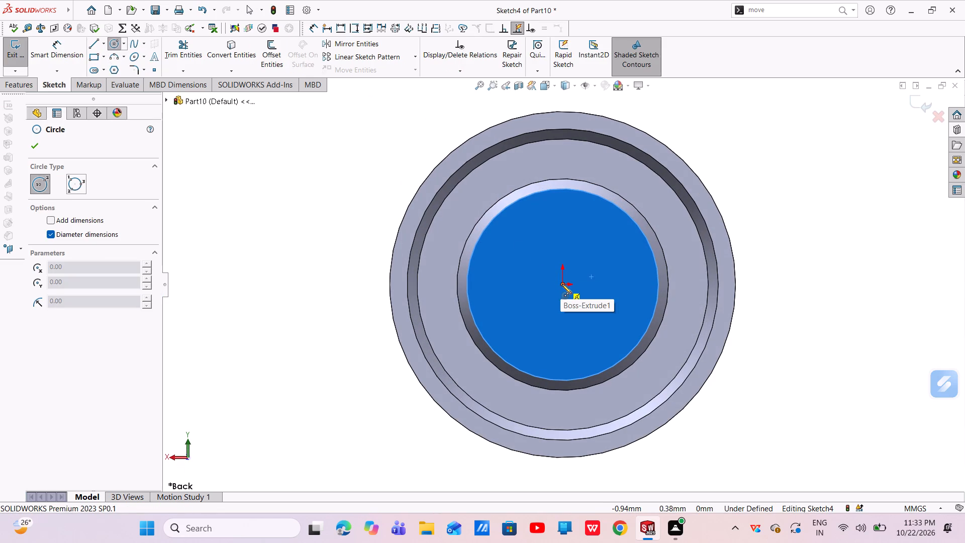
left_click(562, 284)
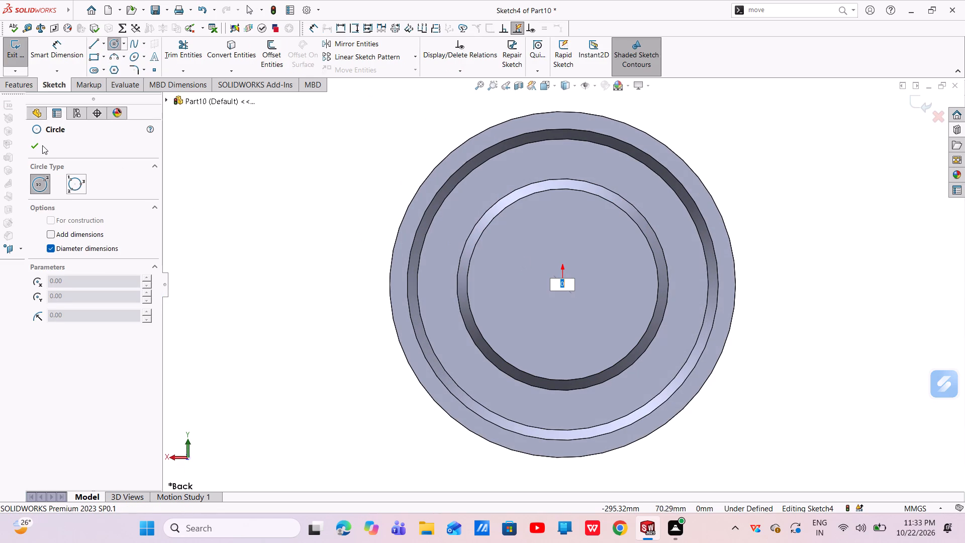
left_click(30, 142)
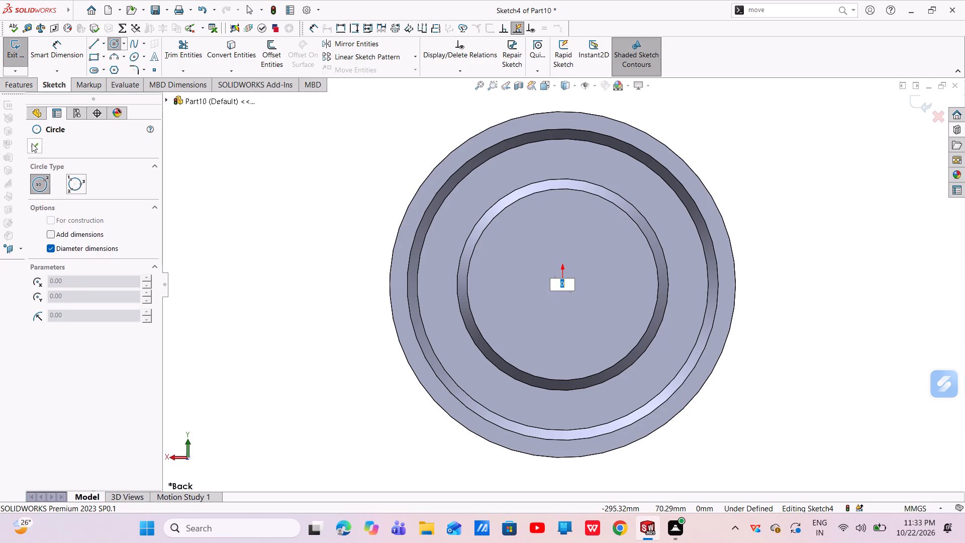
left_click(34, 145)
type("45")
key("Return")
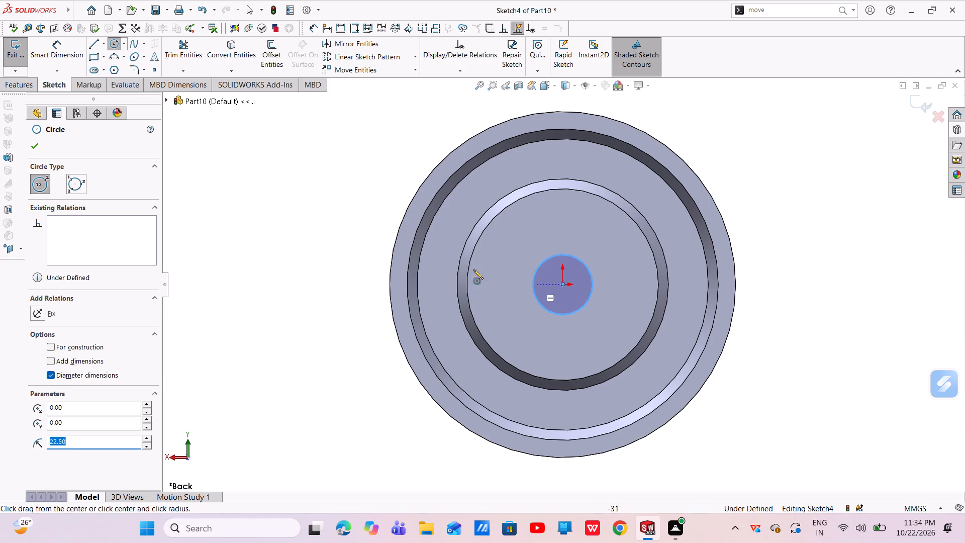
left_click(39, 148)
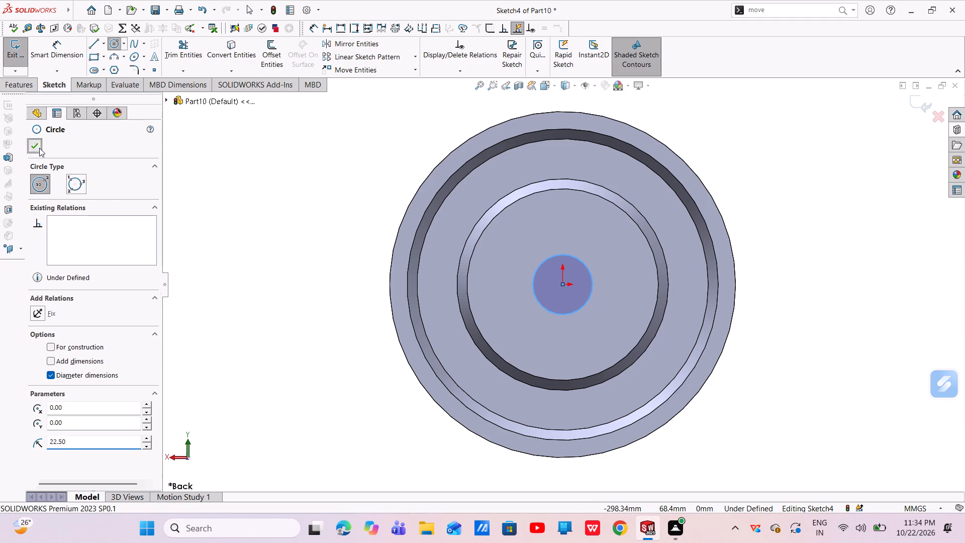
Dimension the diameter of the circle sketched on the central round face at 45 mm.
left_click(71, 50)
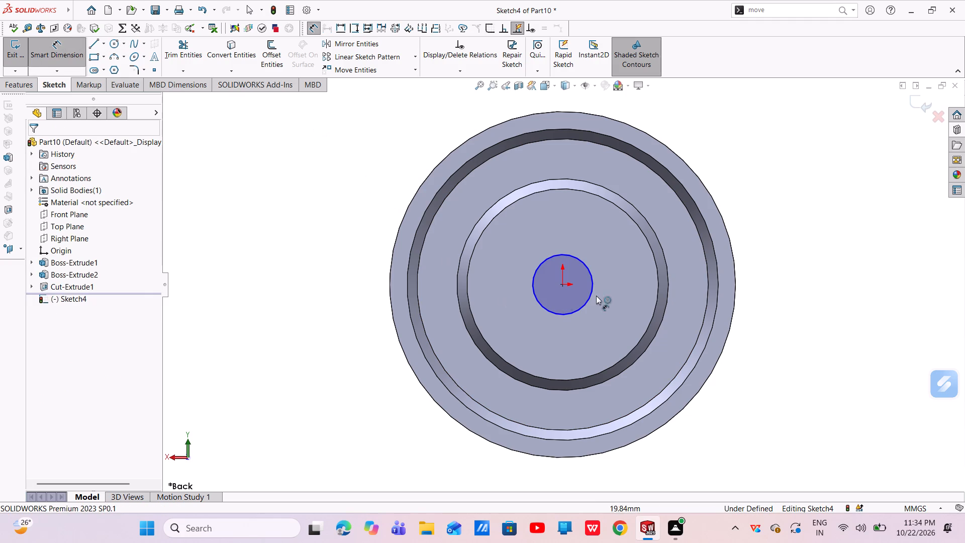
left_click(593, 283)
left_click(813, 263)
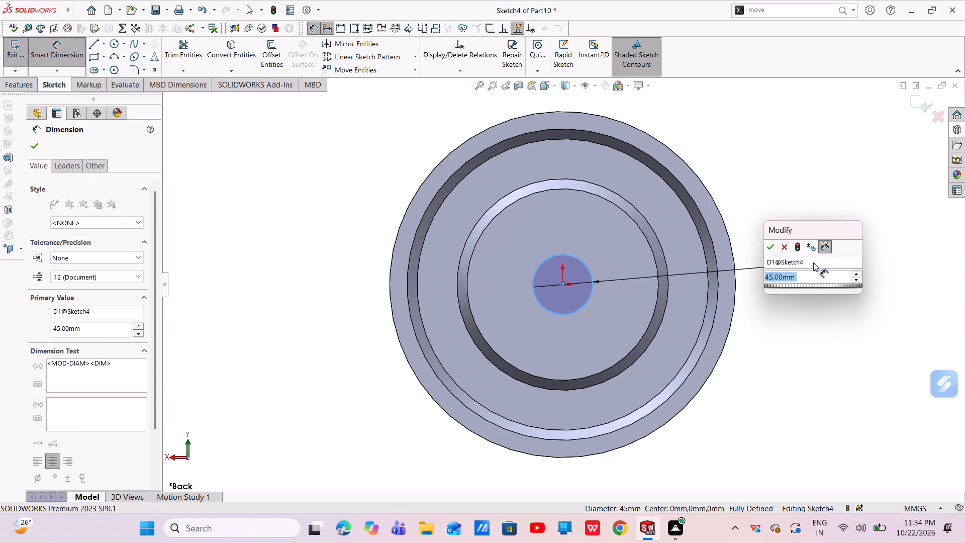
left_click(774, 248)
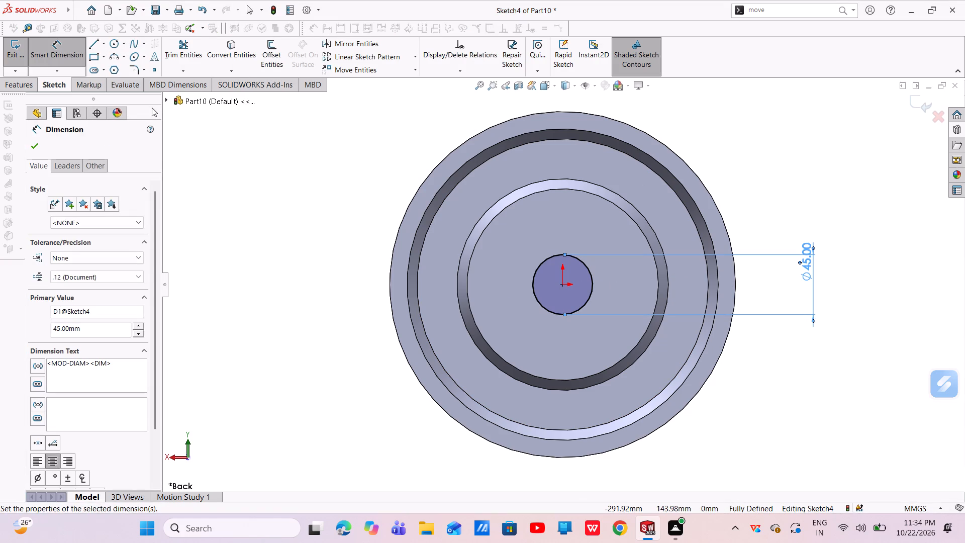
Extrude the 45 mm circle as a Blind boss 7 mm high with draft turned on.
left_click(16, 85)
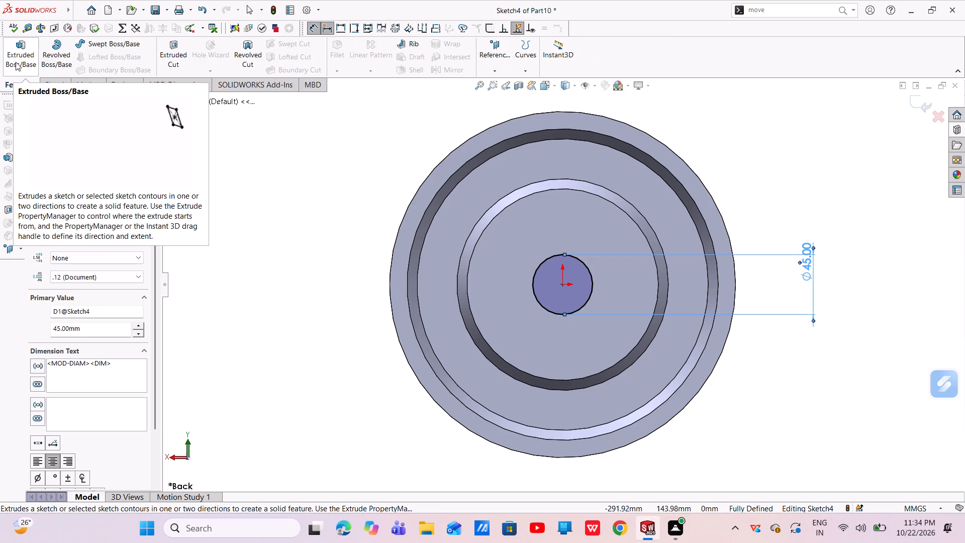
left_click(17, 56)
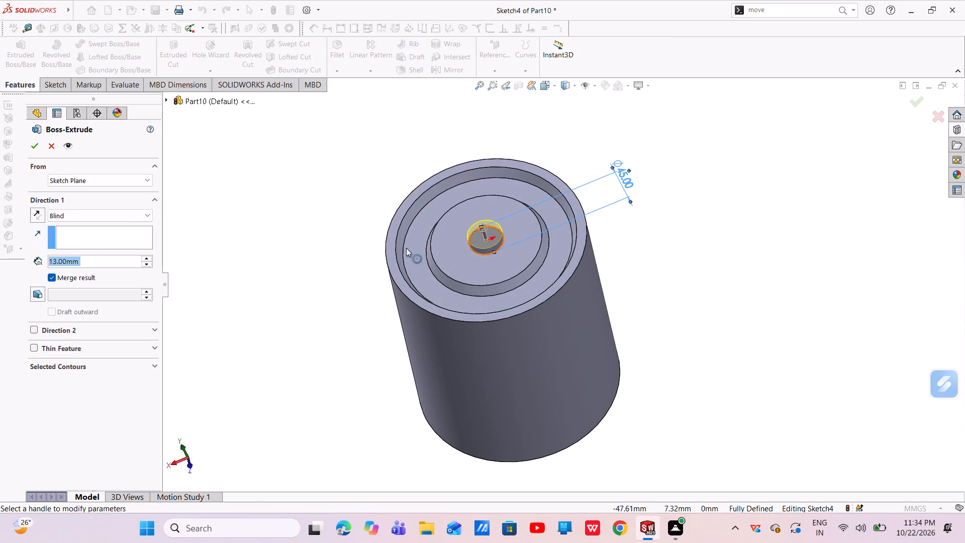
key("BackSpace")
key("7")
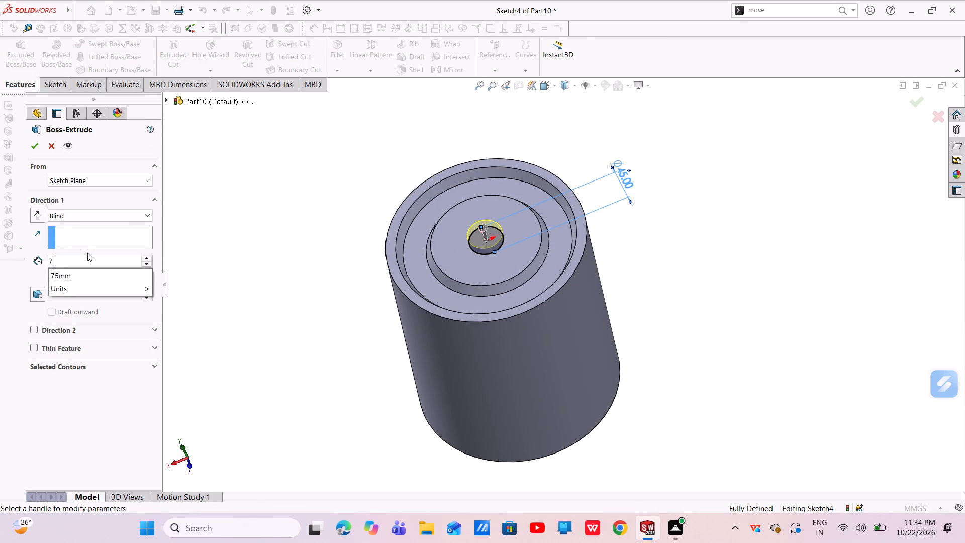
key("Return")
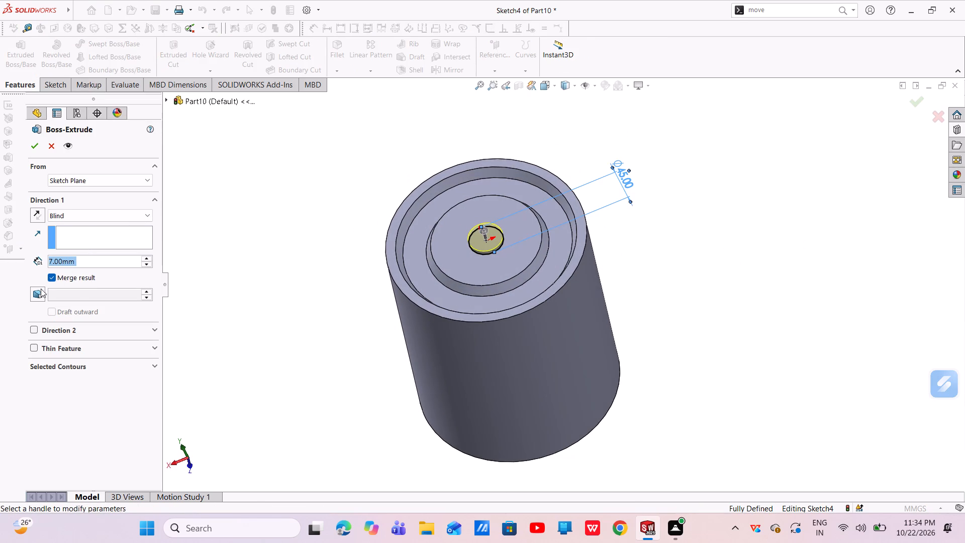
left_click(40, 291)
key("Return")
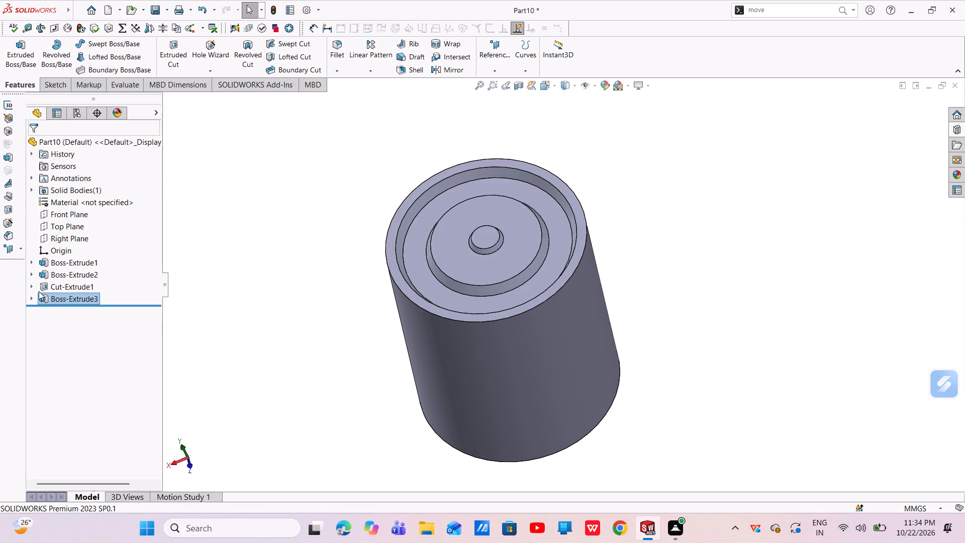
Apply the Plain White scene to the model.
scroll(473, 253, "down", 3)
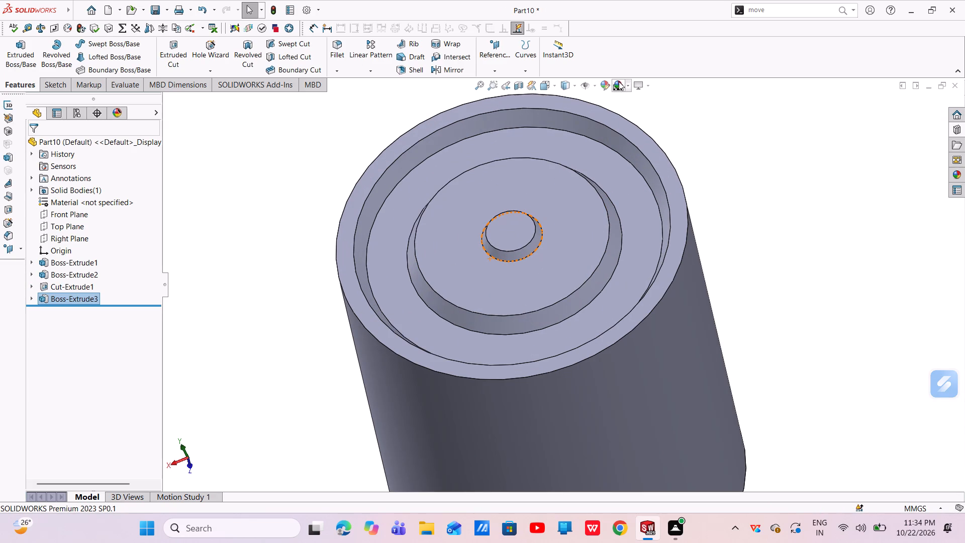
left_click(629, 84)
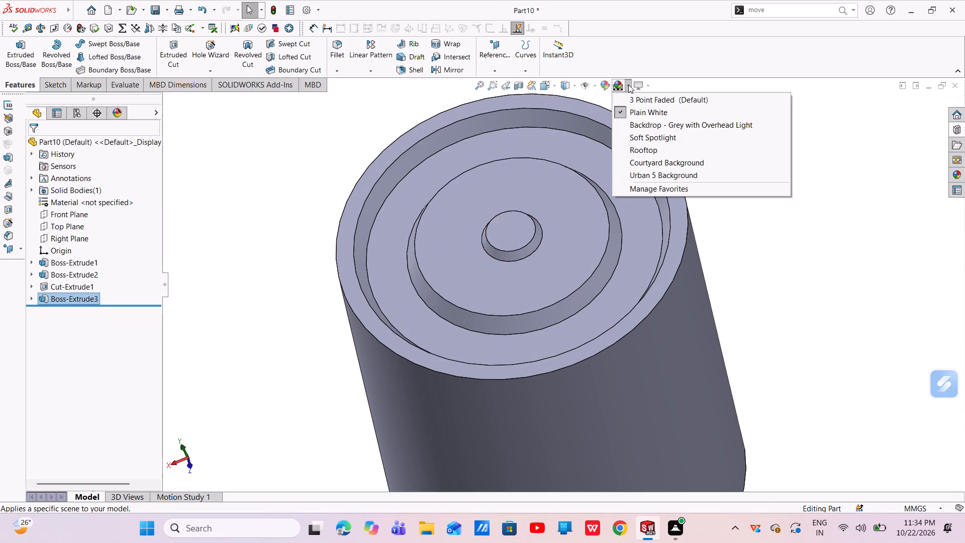
left_click(641, 113)
Examine the ring groove and the small central boss from several viewing angles.
scroll(604, 208, "up", 3)
middle_click_drag(610, 215, 571, 230)
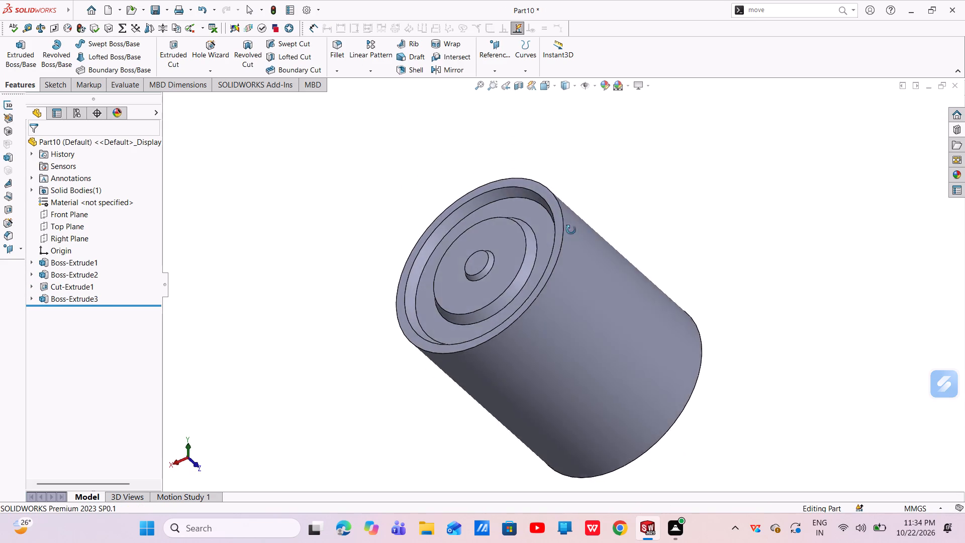
middle_click_drag(571, 230, 591, 333)
scroll(570, 230, "down", 1)
scroll(591, 334, "up", 4)
scroll(583, 286, "down", 4)
scroll(520, 327, "up", 1)
middle_click_drag(521, 326, 528, 331)
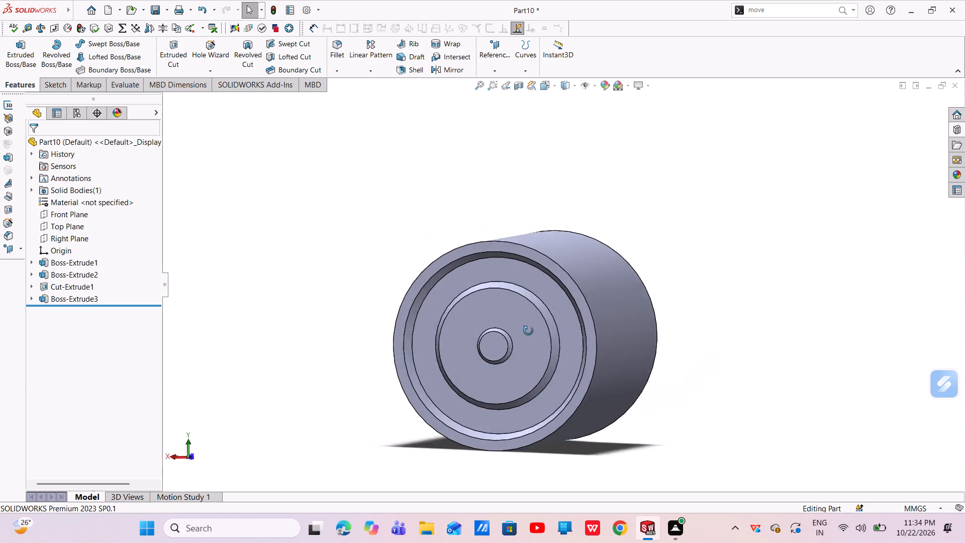
middle_click_drag(528, 331, 516, 377)
scroll(517, 377, "down", 2)
scroll(513, 379, "up", 4)
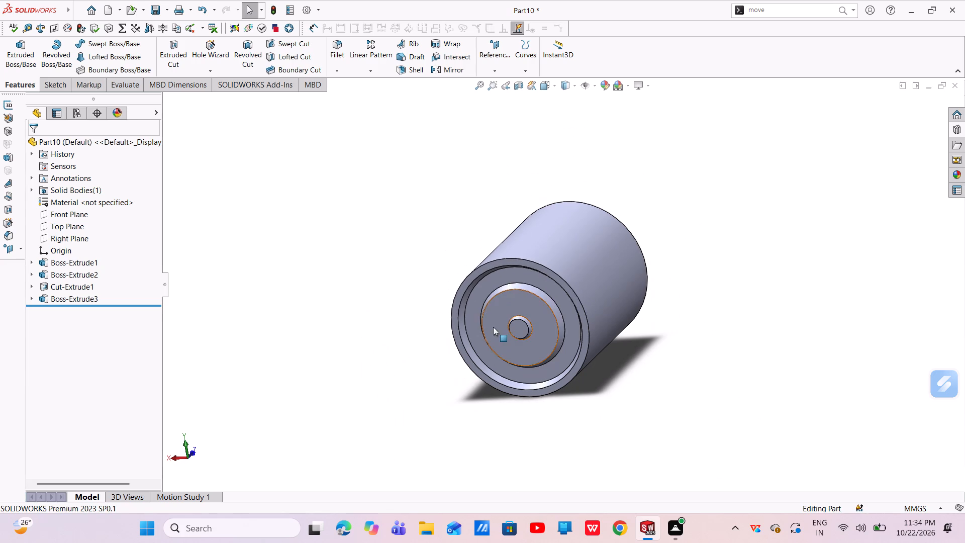
Shell the part to a 3 mm wall thickness, removing the end face of the 75 mm boss.
middle_click_drag(569, 296, 447, 409)
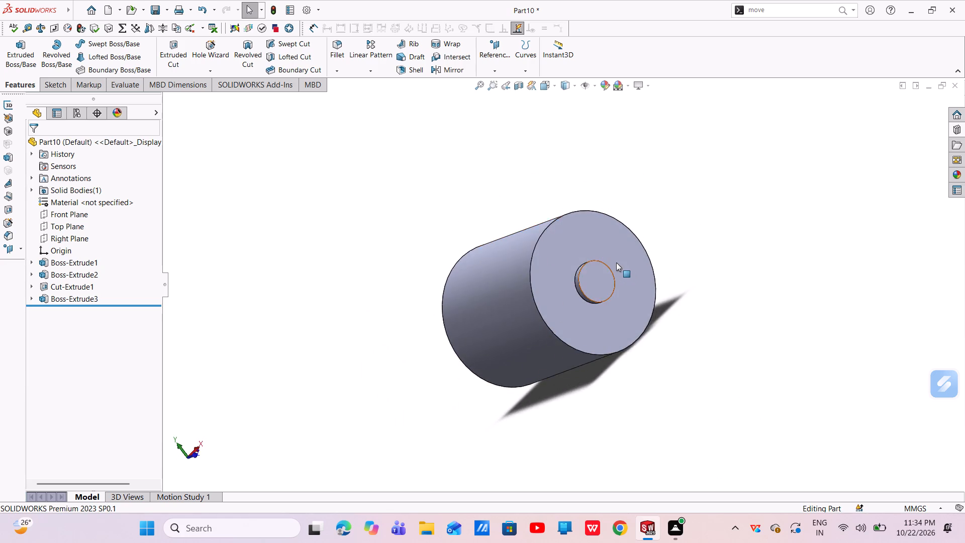
scroll(616, 262, "down", 3)
middle_click_drag(612, 263, 584, 275)
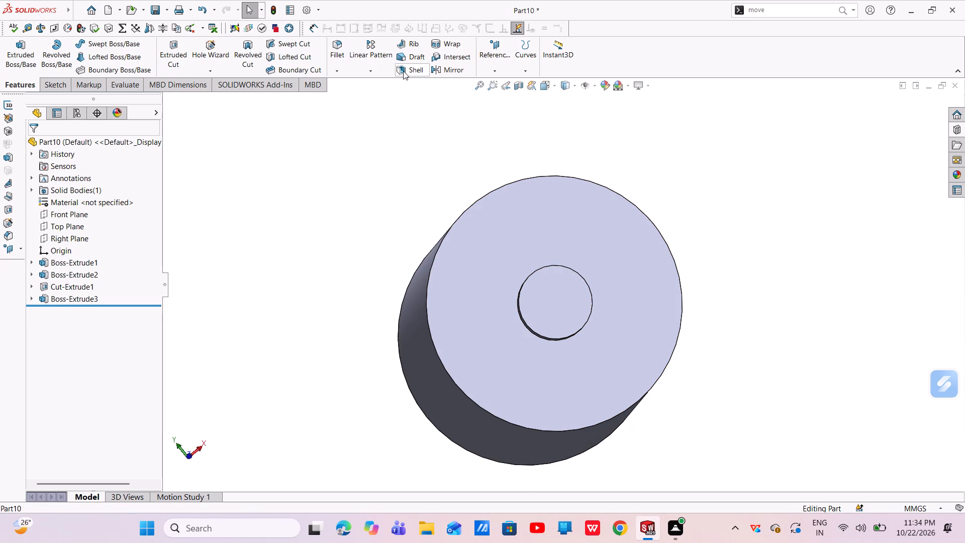
left_click(403, 70)
key("BackSpace")
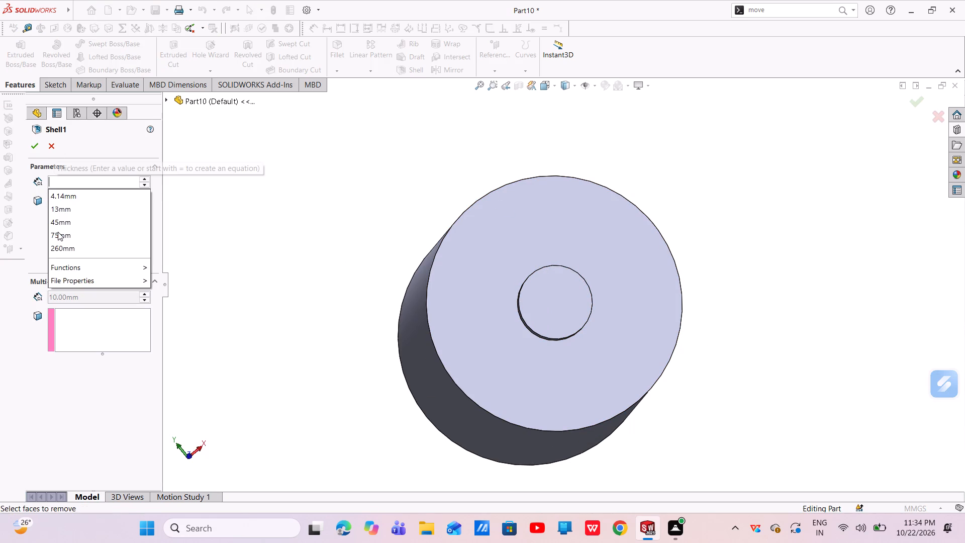
key("3")
key("Return")
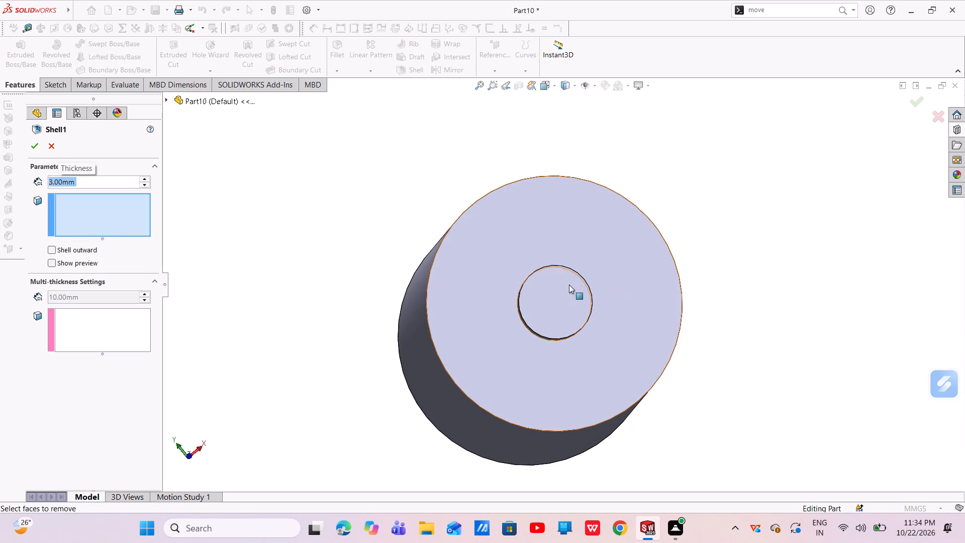
left_click(556, 303)
right_click(556, 302)
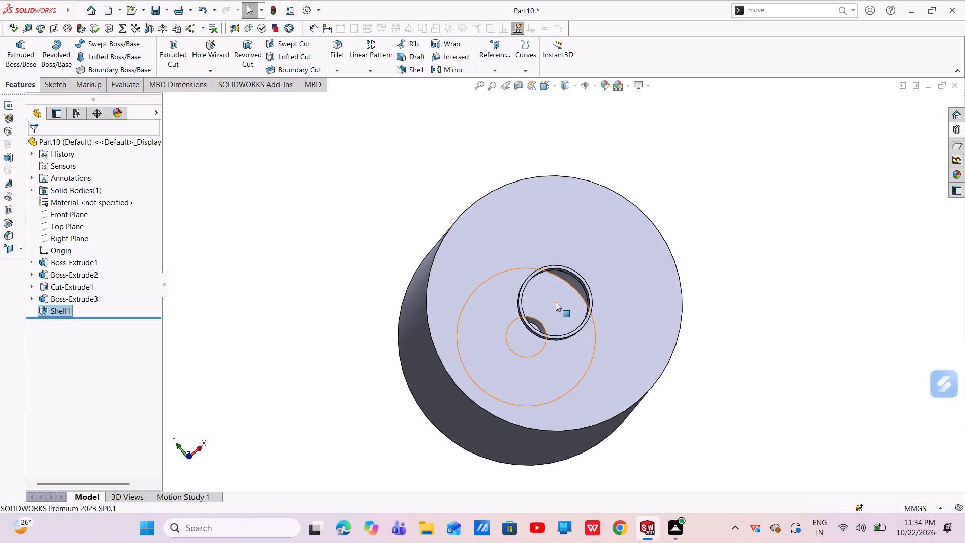
Examine the hollow interior of the shelled part through the open end boss.
scroll(556, 302, "up", 2)
middle_click_drag(556, 301, 547, 365)
scroll(535, 354, "down", 3)
middle_click_drag(527, 320, 527, 320)
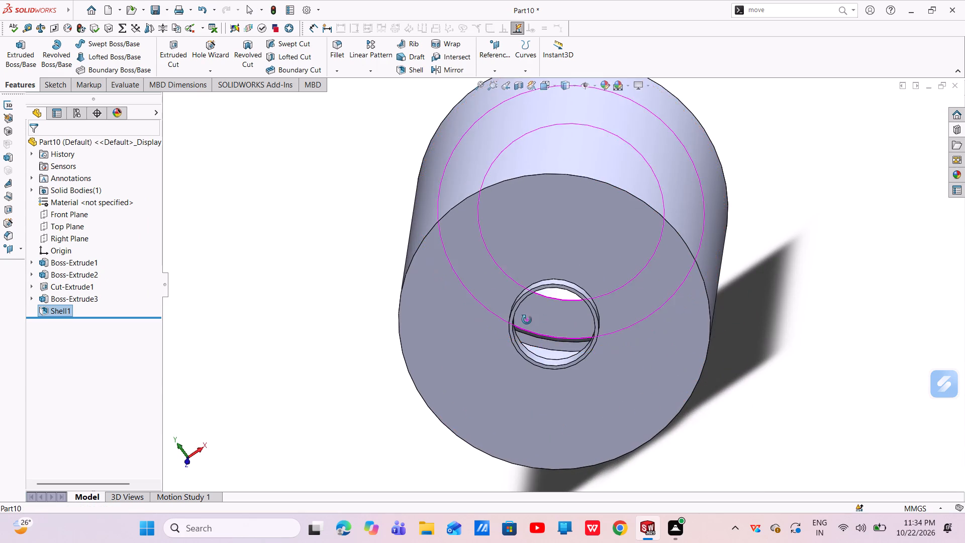
middle_click_drag(527, 320, 527, 282)
scroll(552, 233, "up", 2)
middle_click_drag(552, 233, 560, 245)
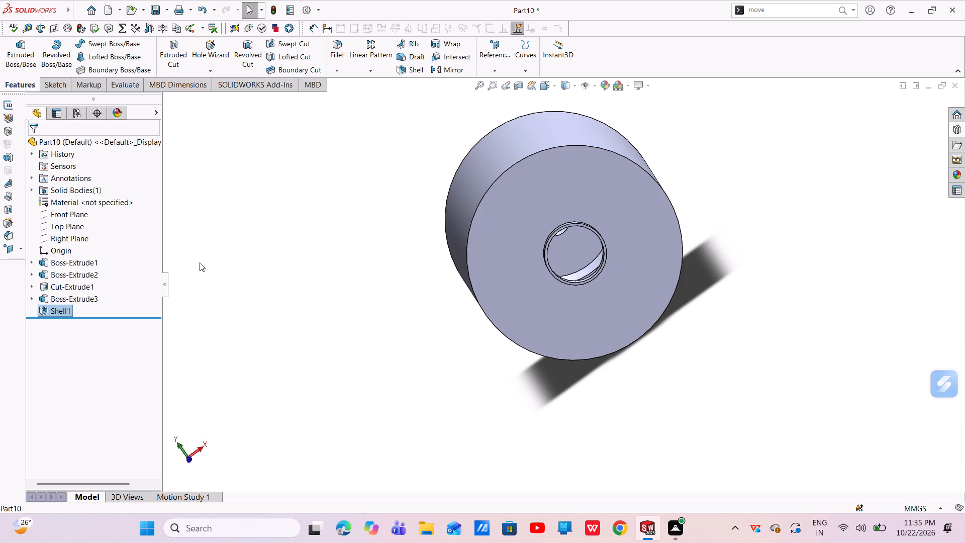
On the Top Plane, sketch a circle about 72 mm in diameter, centred about 70 mm off the axis and 231 mm along from the origin.
left_click(67, 222)
left_click(79, 203)
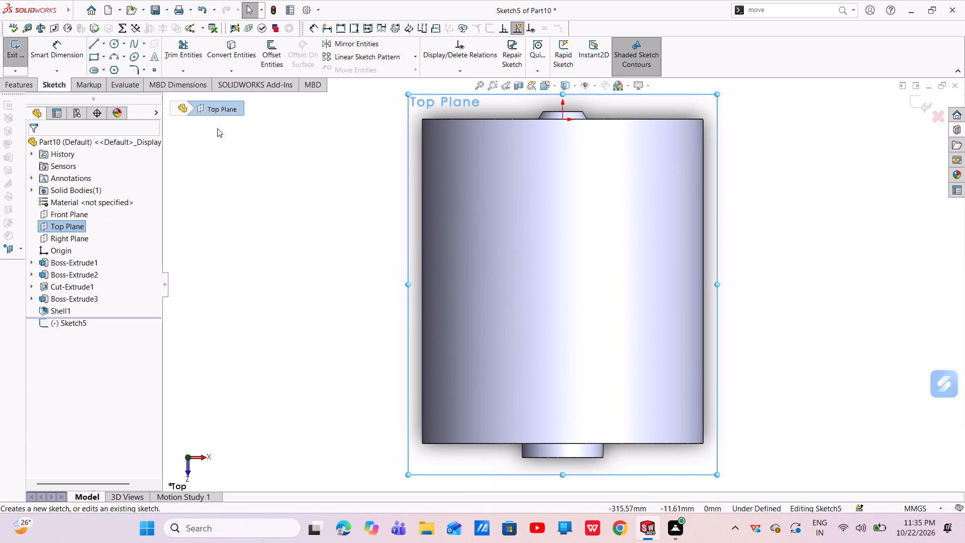
left_click(113, 42)
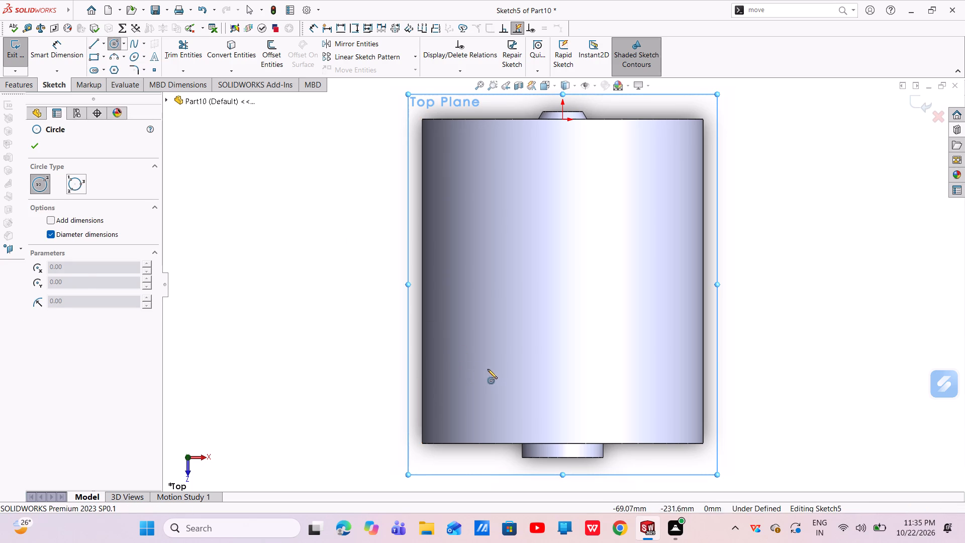
left_click(488, 369)
left_click(508, 402)
right_click(508, 402)
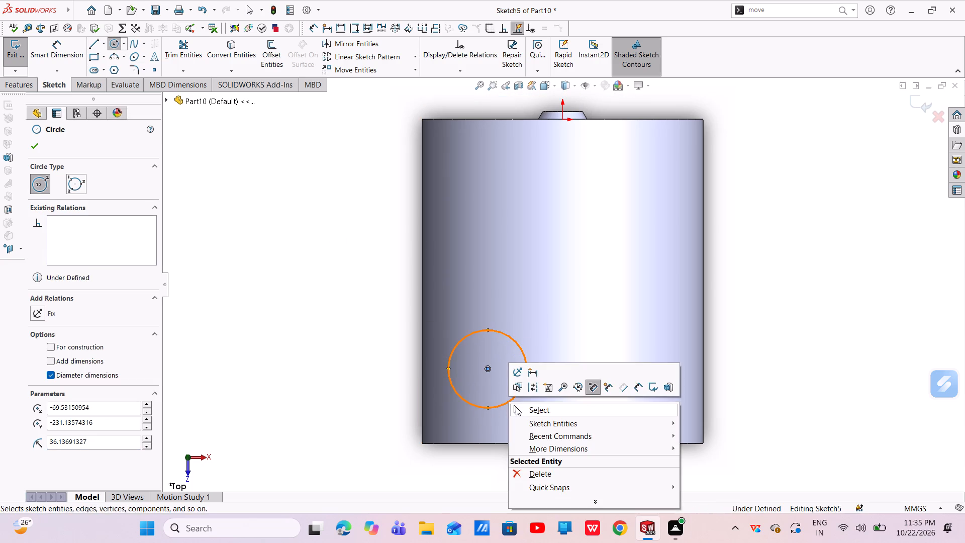
left_click(516, 407)
Dimension the new circle's diameter and set it to 90 mm.
left_click(74, 45)
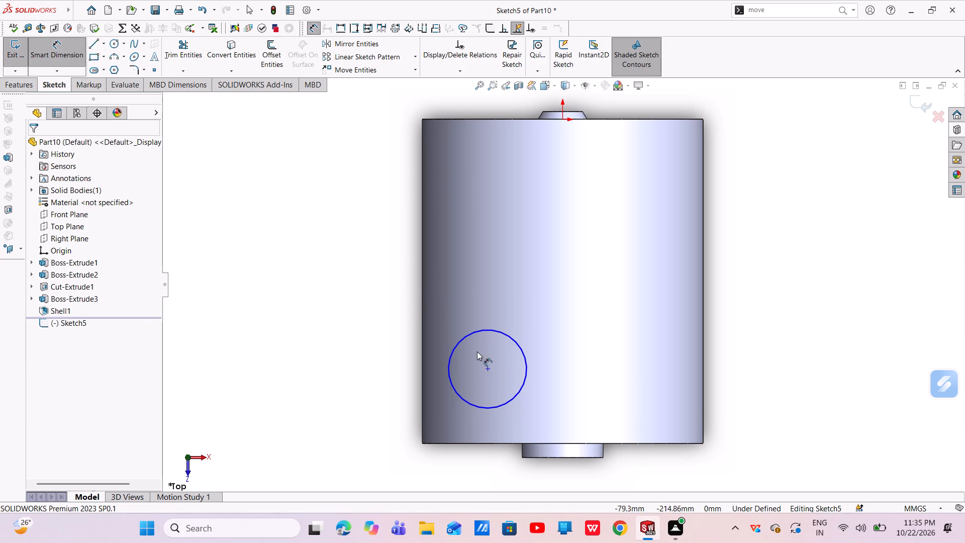
left_click(452, 350)
left_click(330, 353)
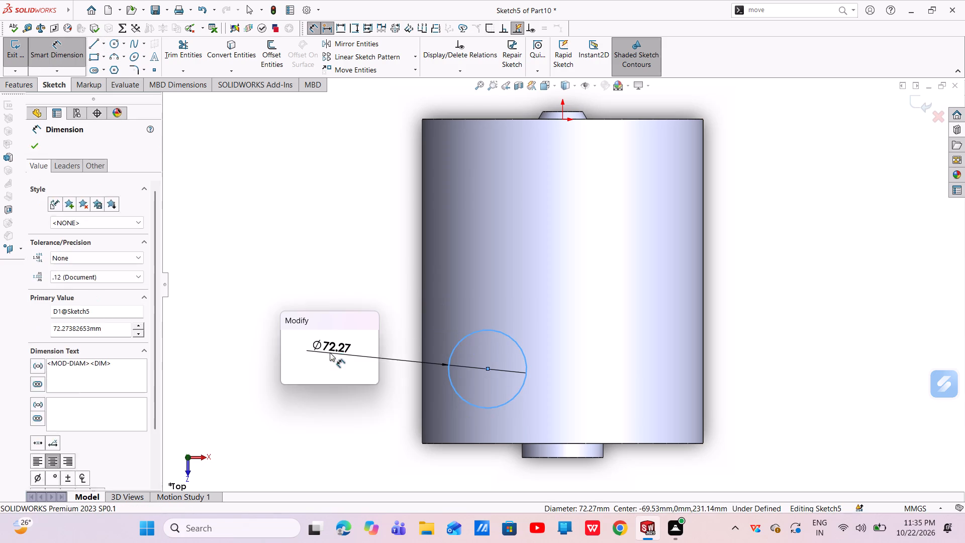
key("BackSpace")
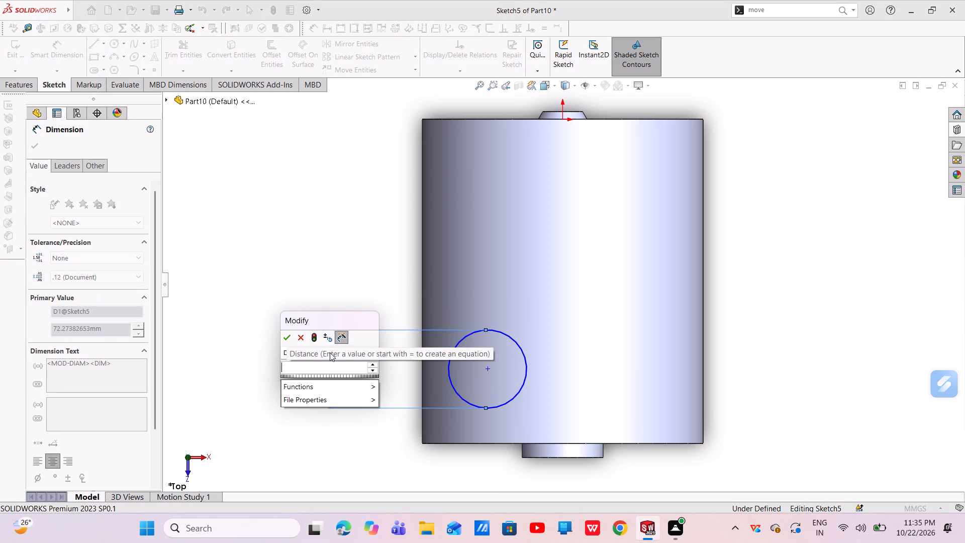
type("90")
key("Return")
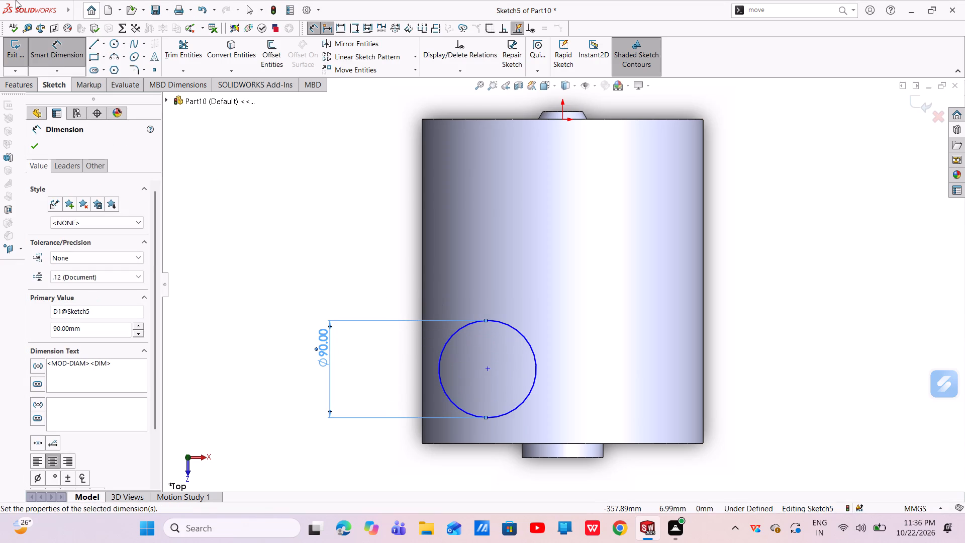
left_click(32, 149)
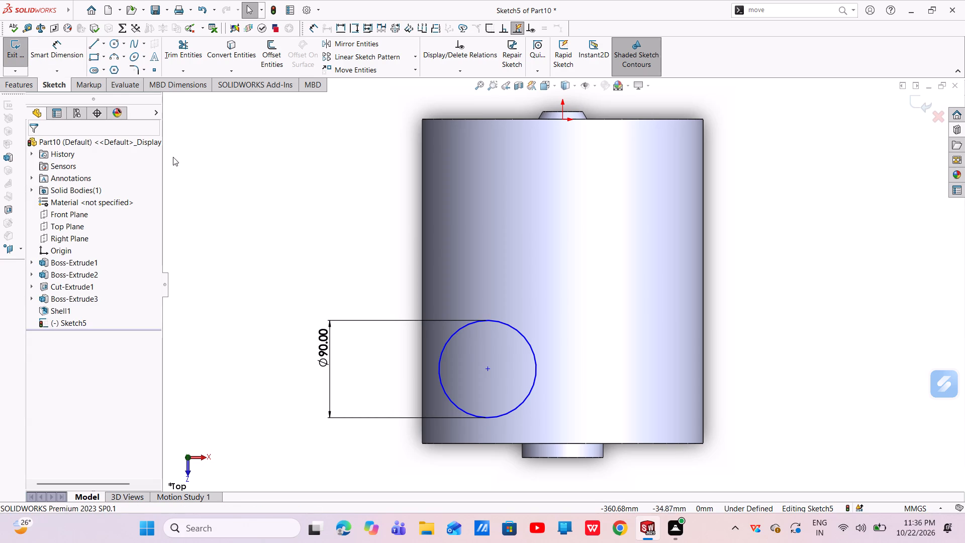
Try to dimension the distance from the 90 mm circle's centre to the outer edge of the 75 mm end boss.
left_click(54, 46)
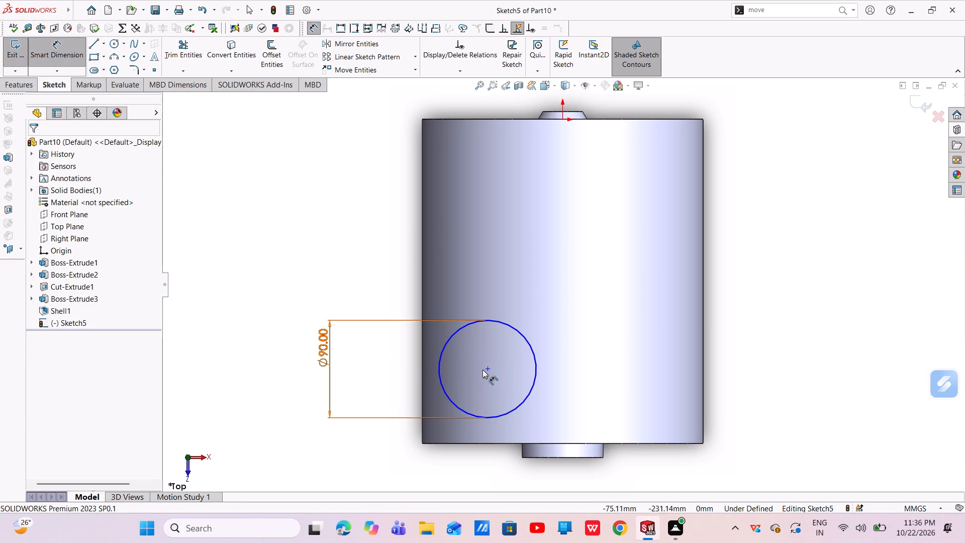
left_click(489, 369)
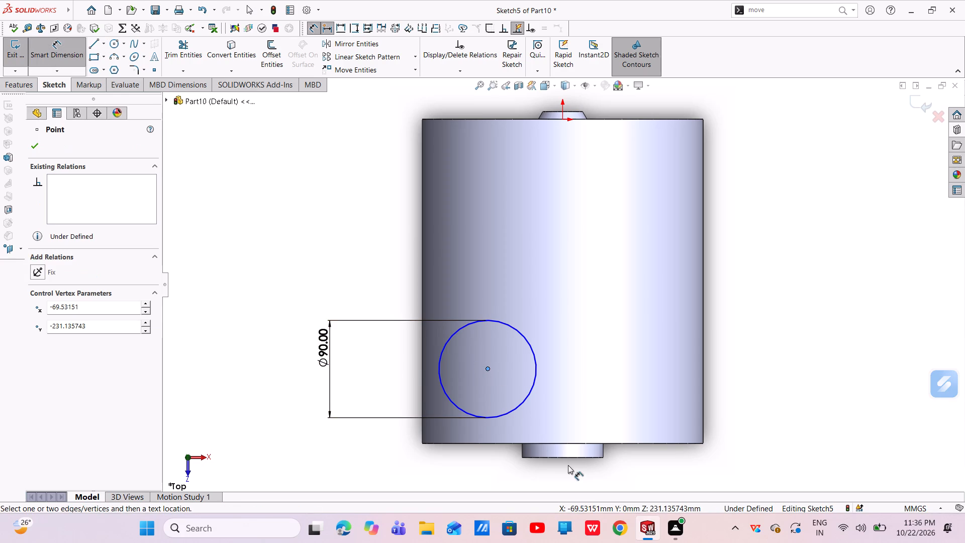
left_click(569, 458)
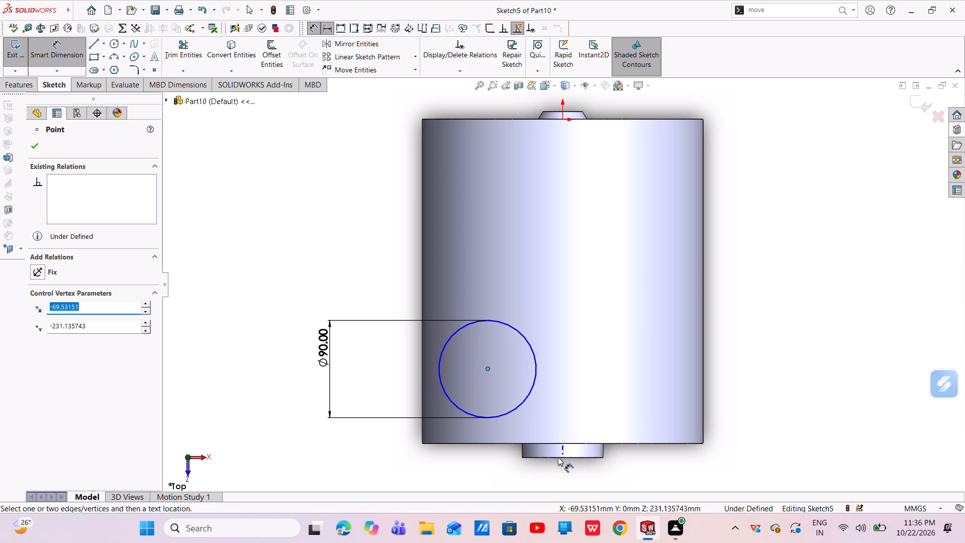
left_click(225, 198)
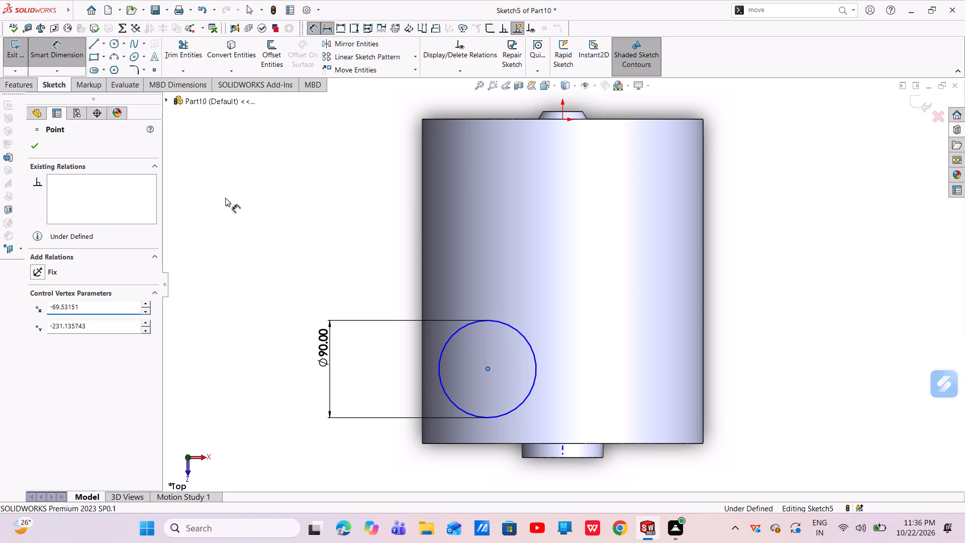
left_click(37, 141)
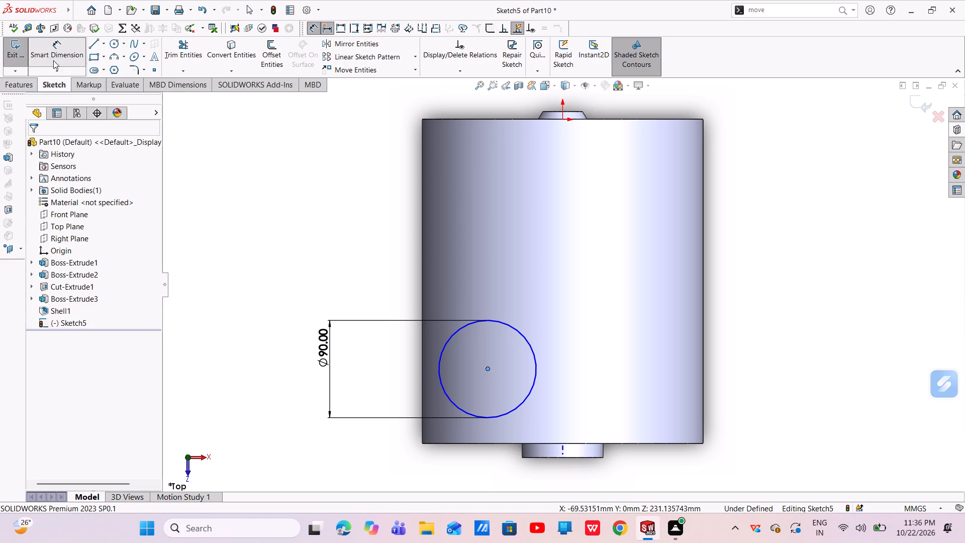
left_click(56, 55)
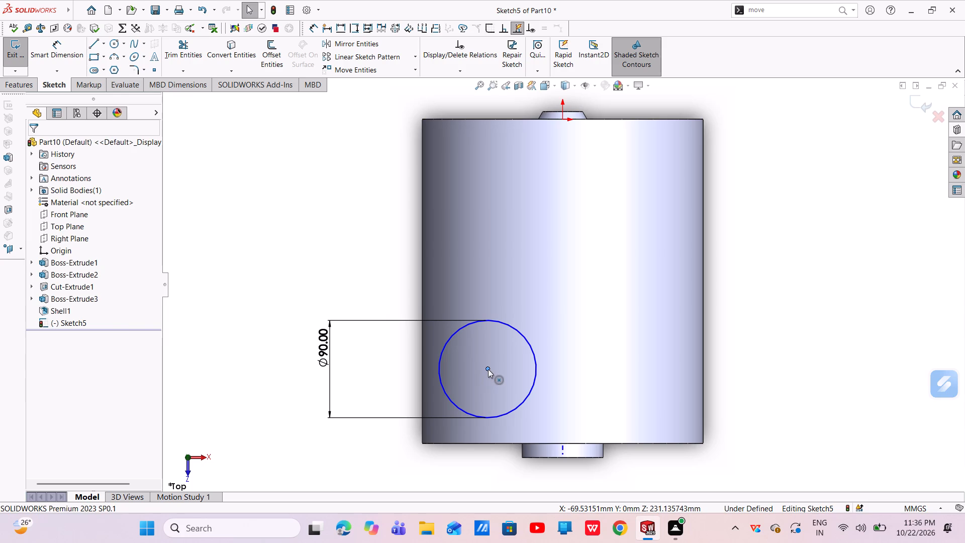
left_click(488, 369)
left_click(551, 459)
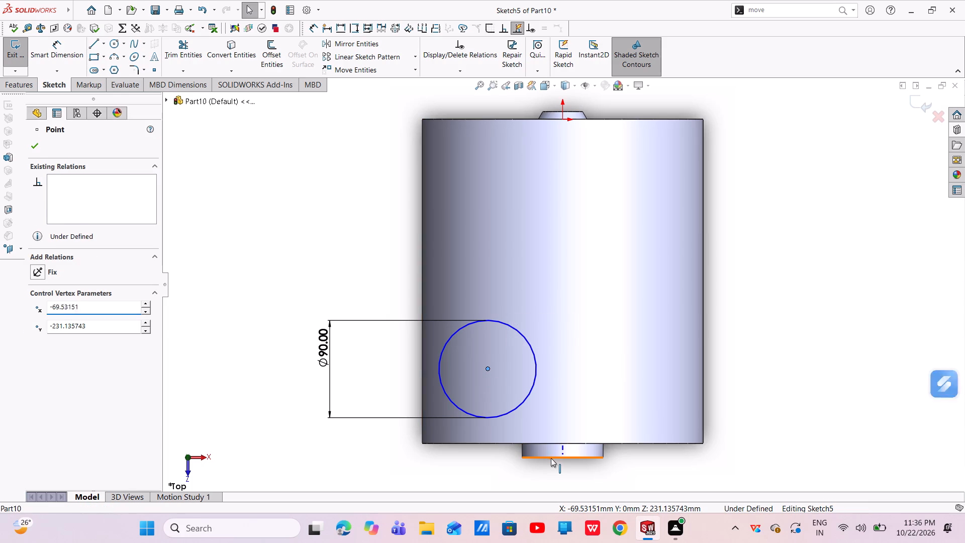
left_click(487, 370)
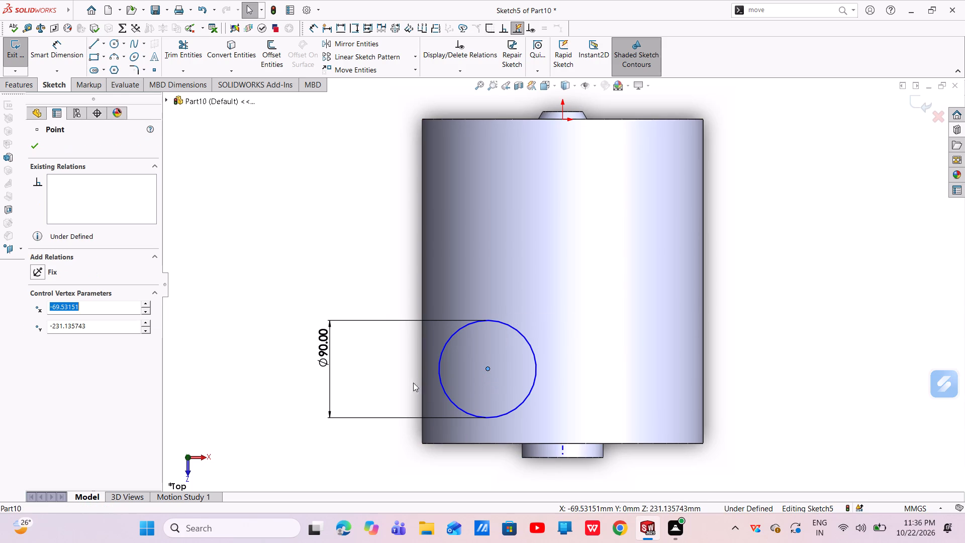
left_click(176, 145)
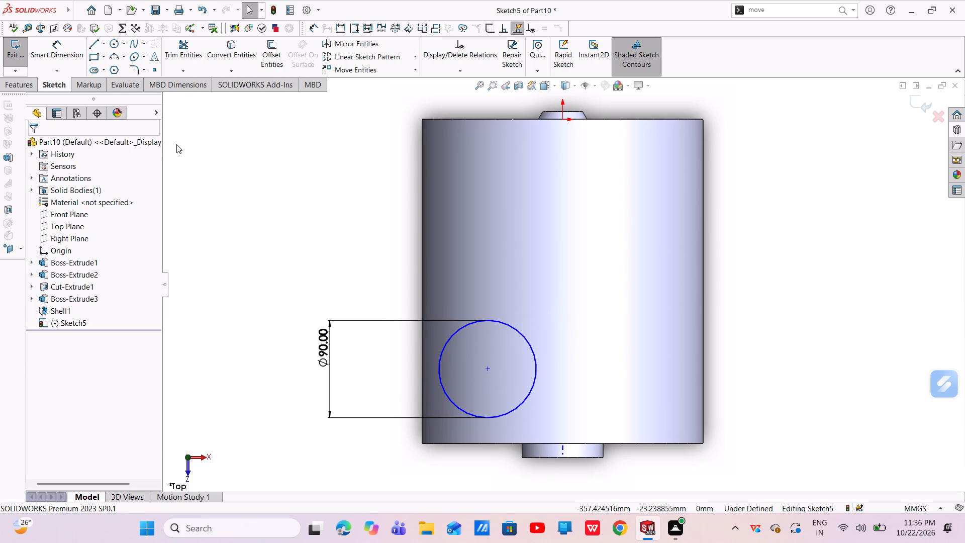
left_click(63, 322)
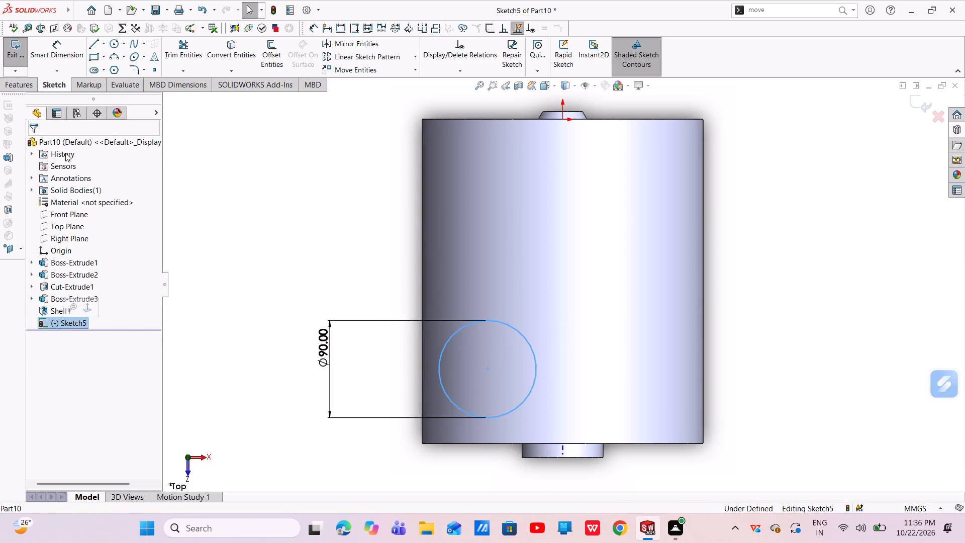
Dimension the distance from the 90 mm circle's centre to the outer edge of the 75 mm end boss and set it to 75 mm.
left_click(62, 51)
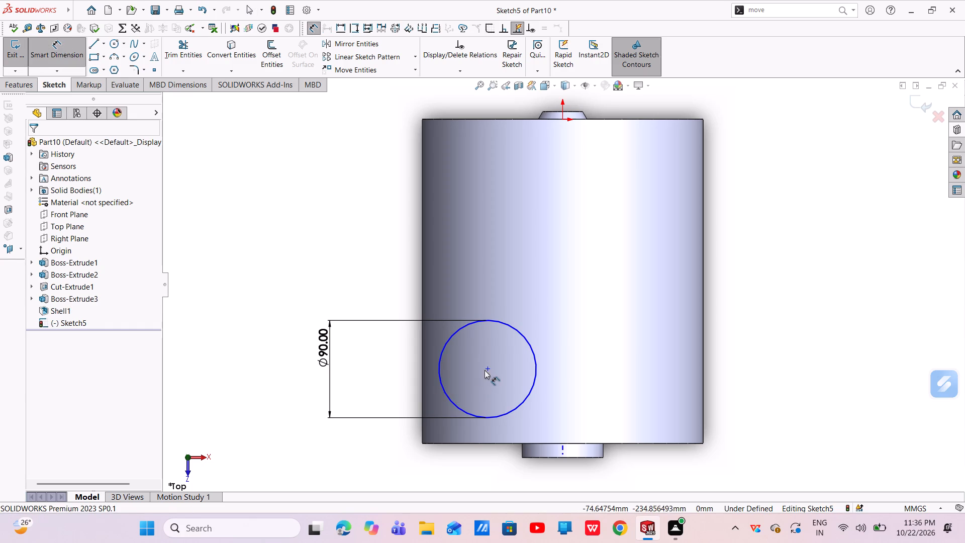
left_click(487, 368)
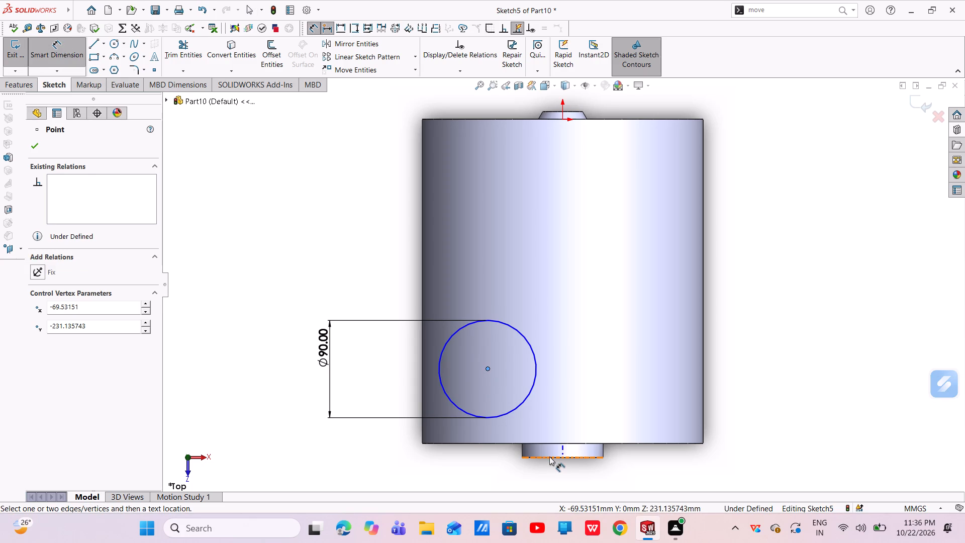
left_click(551, 459)
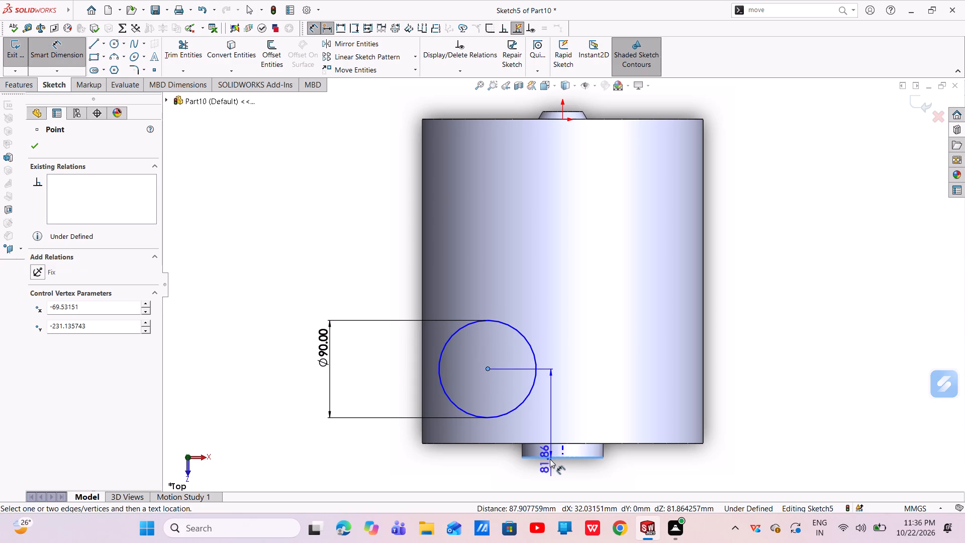
left_click(340, 451)
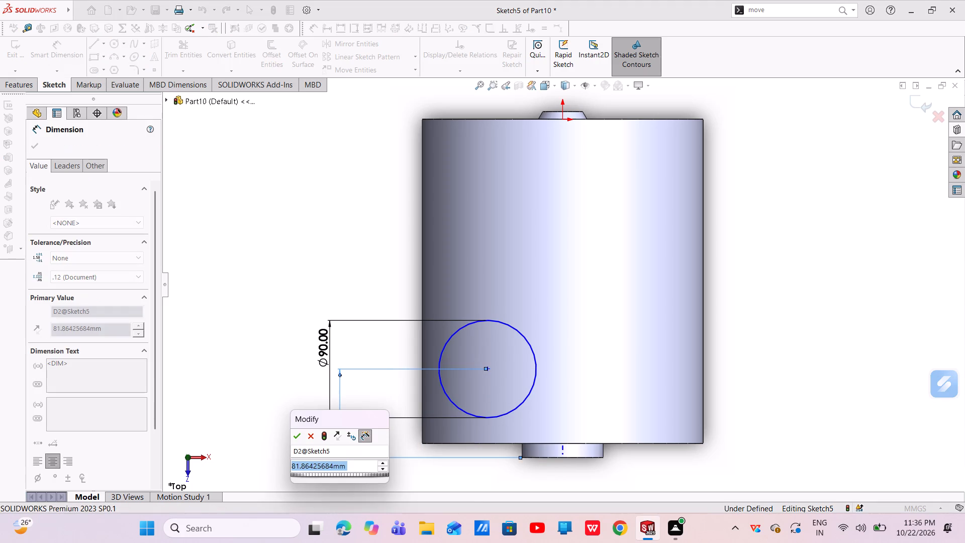
key("BackSpace")
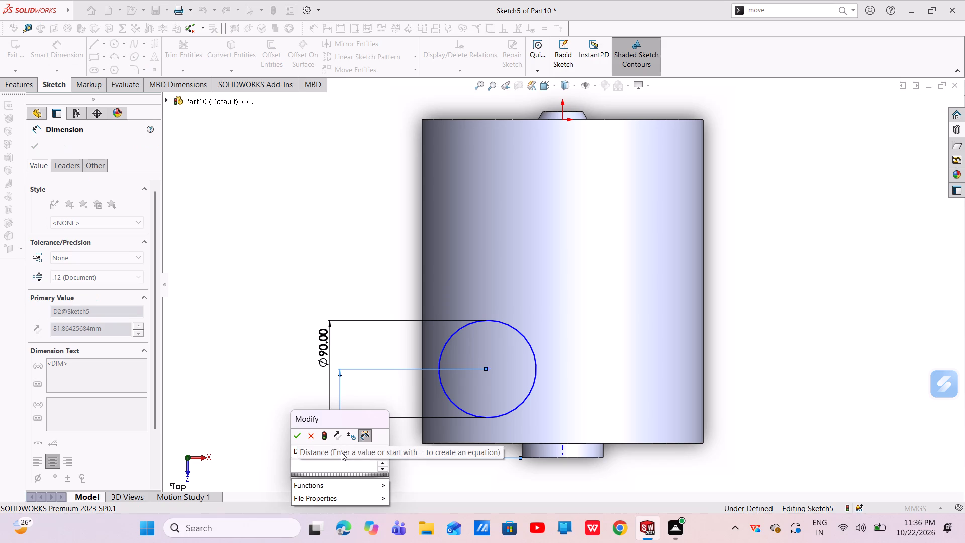
type("75")
key("Return")
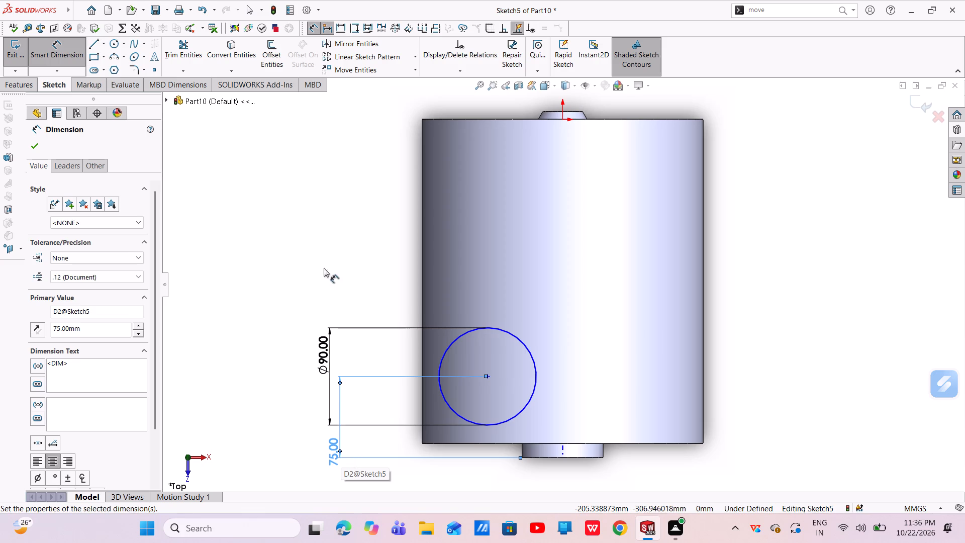
Start another position dimension from the centre of the 90 mm circle.
left_click(485, 377)
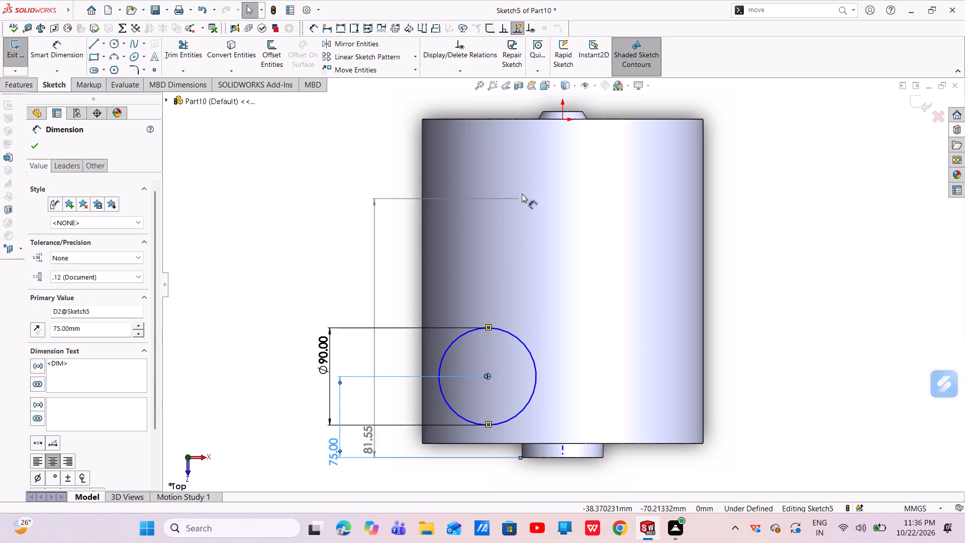
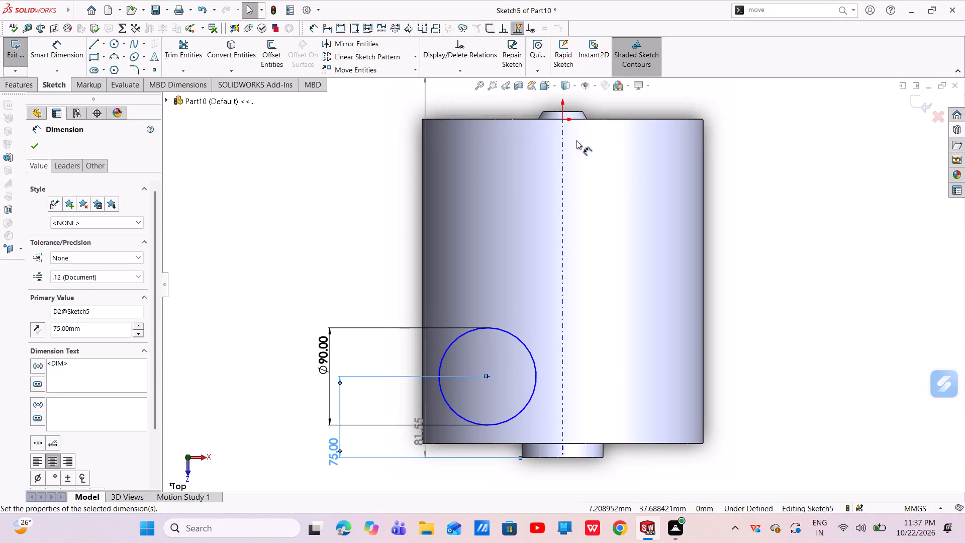
Dimension the horizontal distance between the origin and the 90 mm circle's centre and set it to 70 mm.
left_click(560, 119)
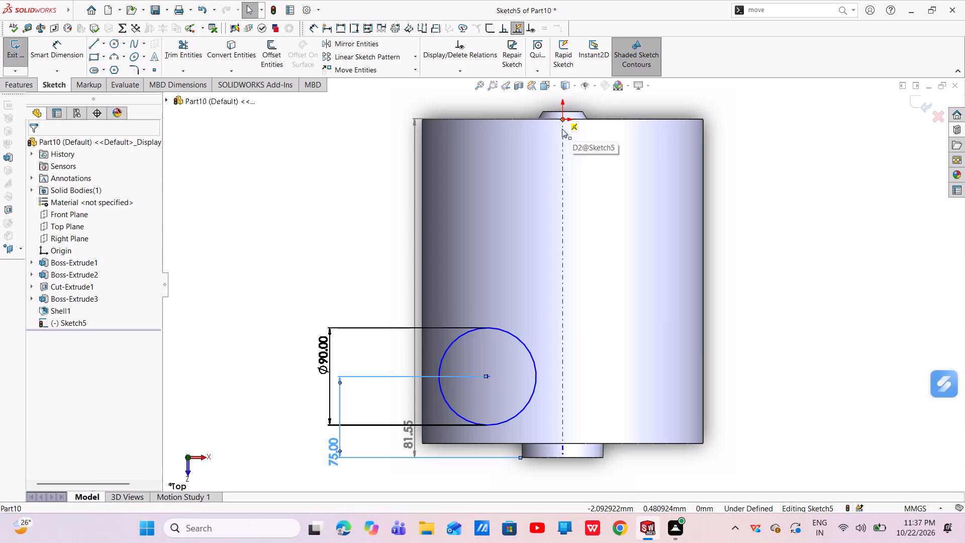
left_click(487, 378)
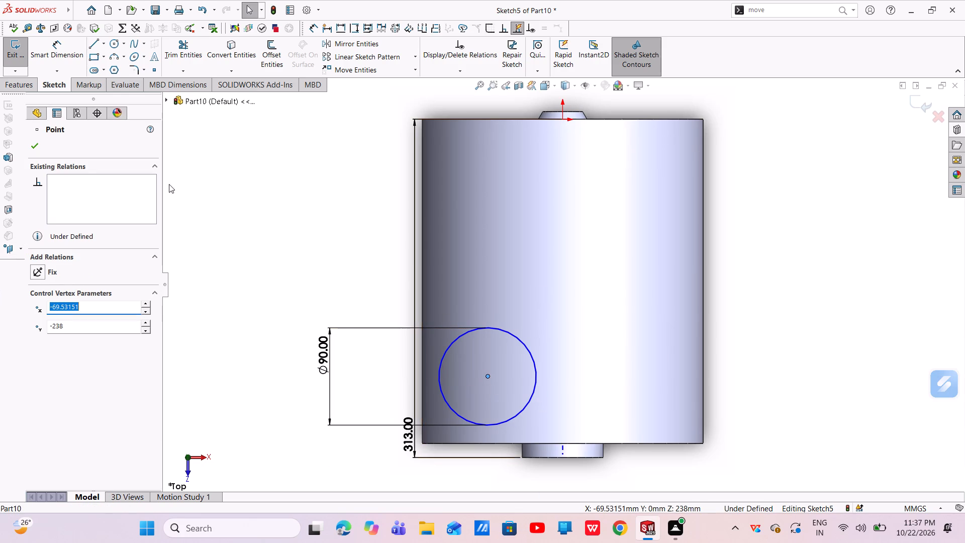
left_click(193, 185)
left_click(53, 45)
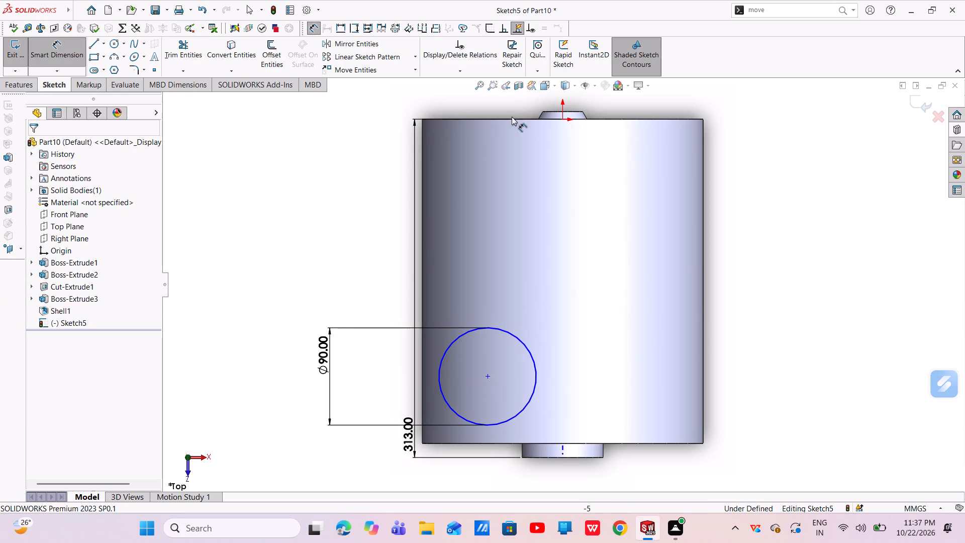
left_click(561, 120)
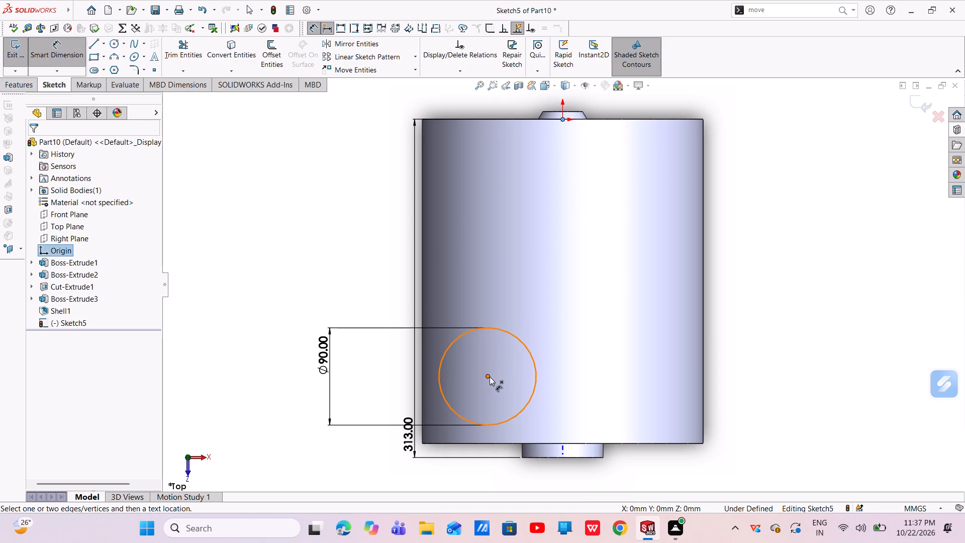
left_click(490, 377)
left_click(542, 472)
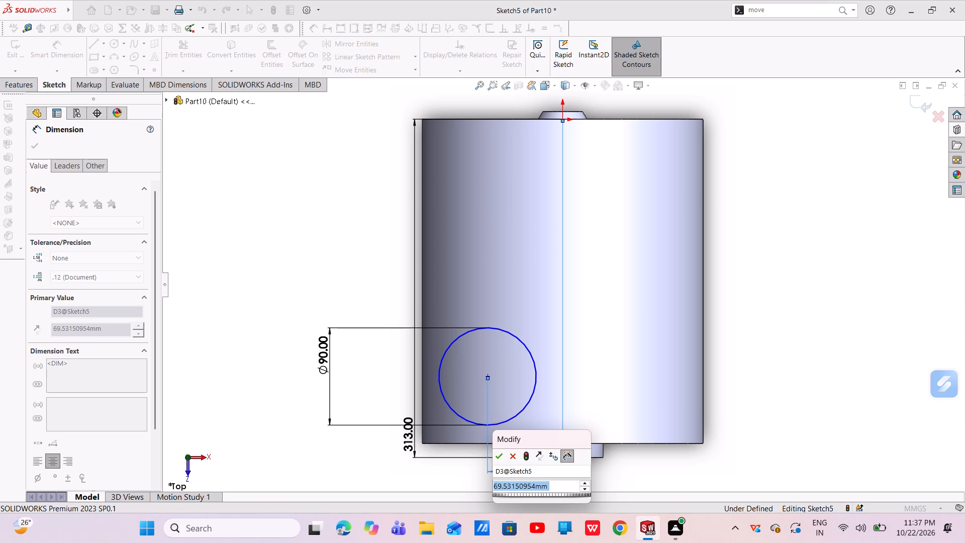
key("BackSpace")
type("70")
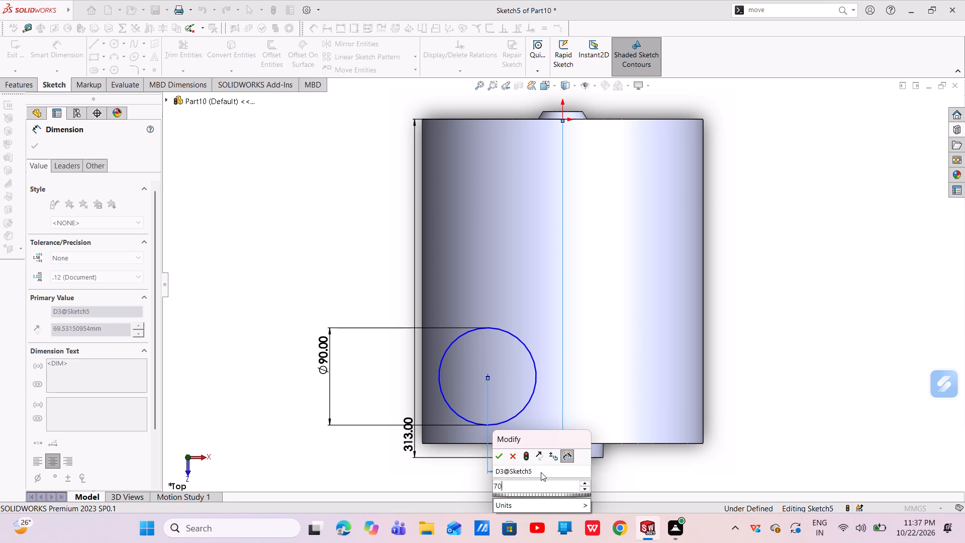
key("Return")
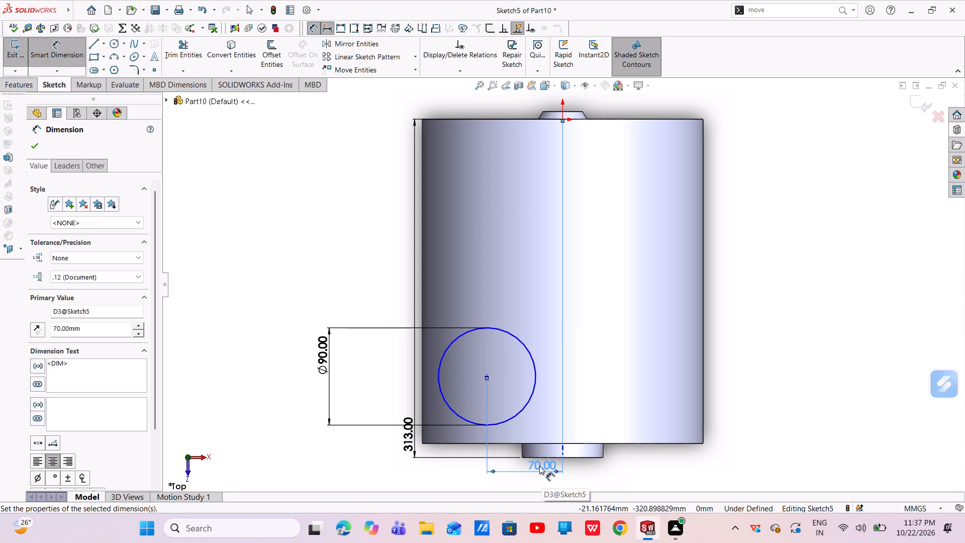
Set the circle's horizontal distance from the origin to 75 mm and exit the sketch.
double_click(539, 466)
key("BackSpace")
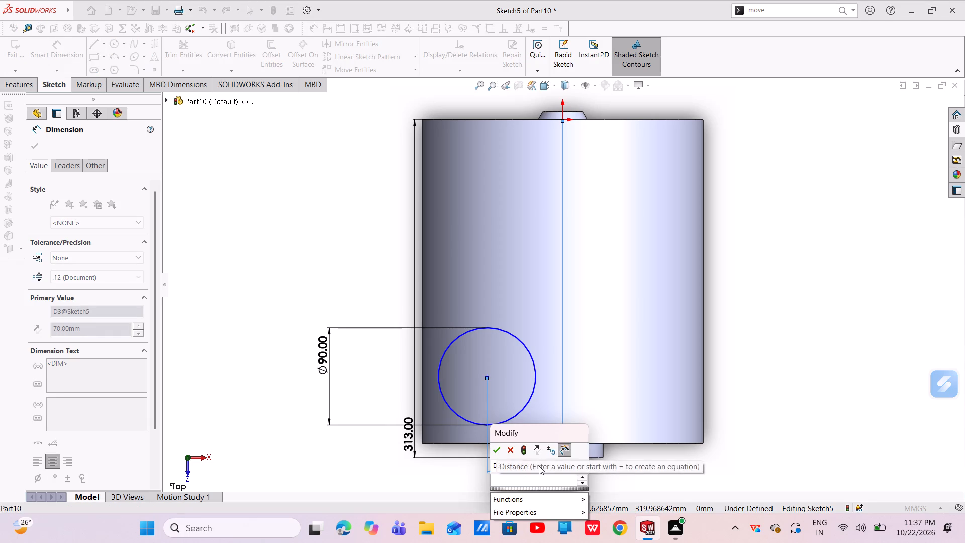
type("75")
key("Return")
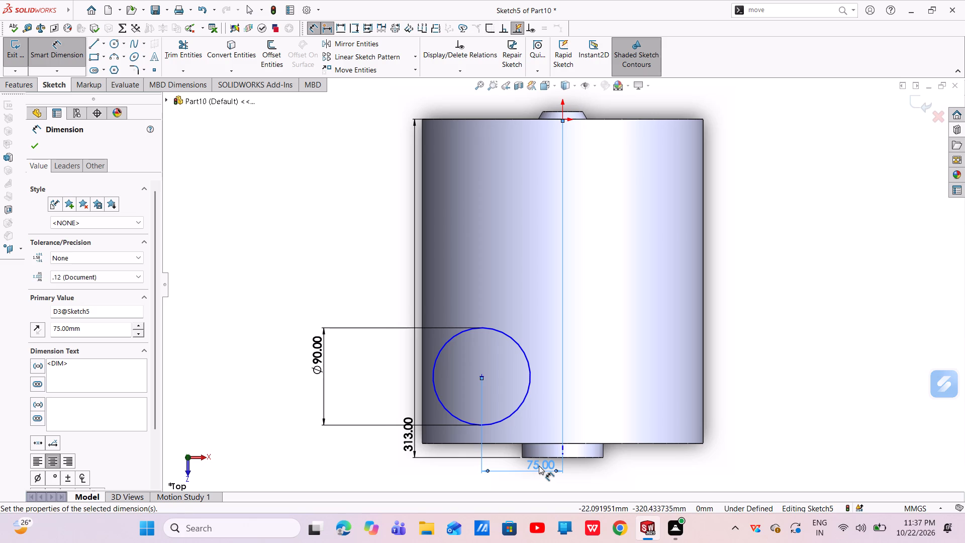
left_click(910, 103)
Begin a boss extrusion of the 90 mm circle with an Offset start 15 mm from the sketch plane.
scroll(506, 361, "up", 2)
middle_click_drag(524, 358, 507, 354)
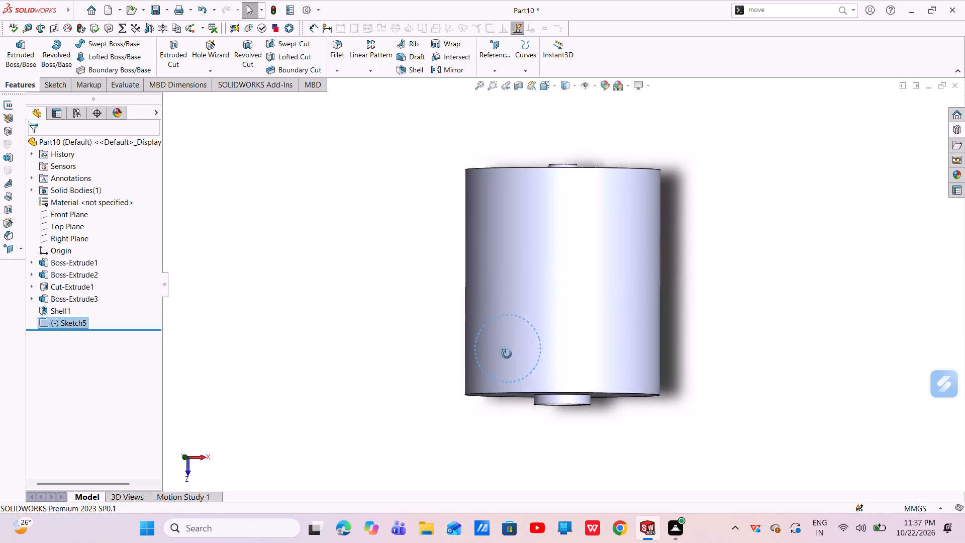
middle_click_drag(507, 354, 552, 399)
scroll(541, 363, "down", 2)
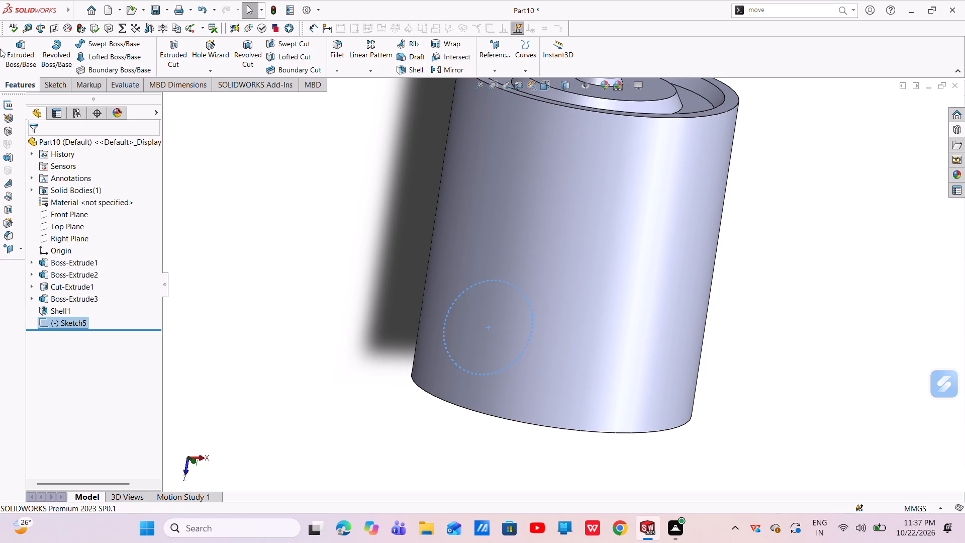
left_click(21, 51)
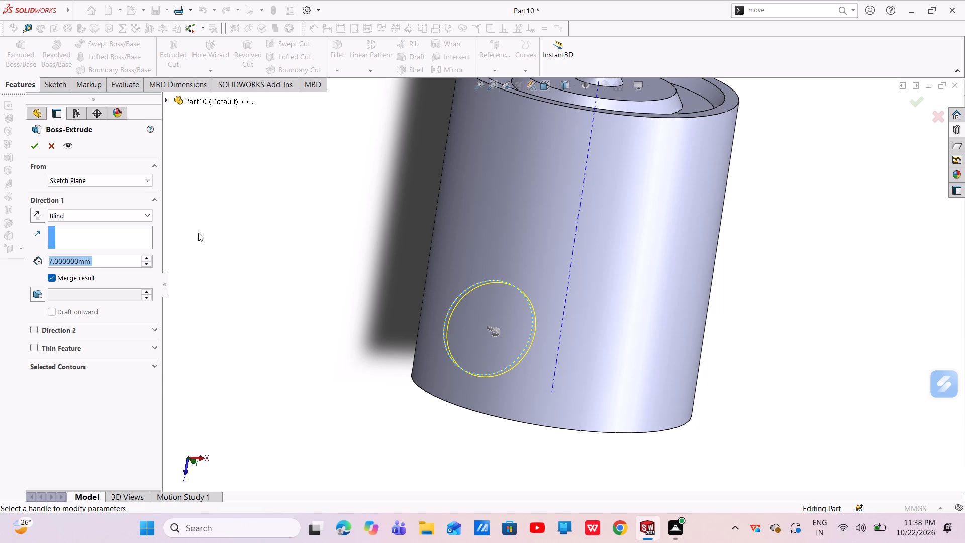
left_click(125, 180)
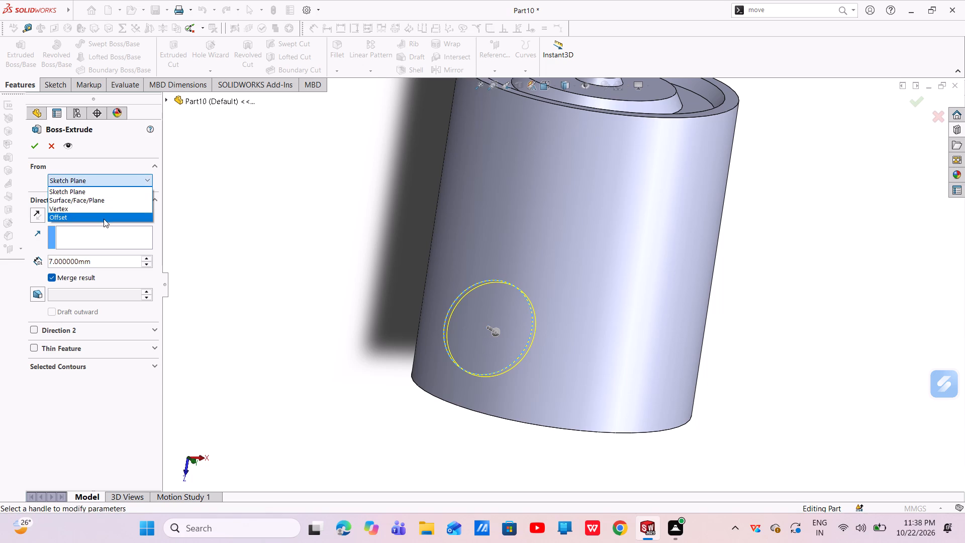
left_click(104, 219)
left_click_drag(112, 194, 66, 214)
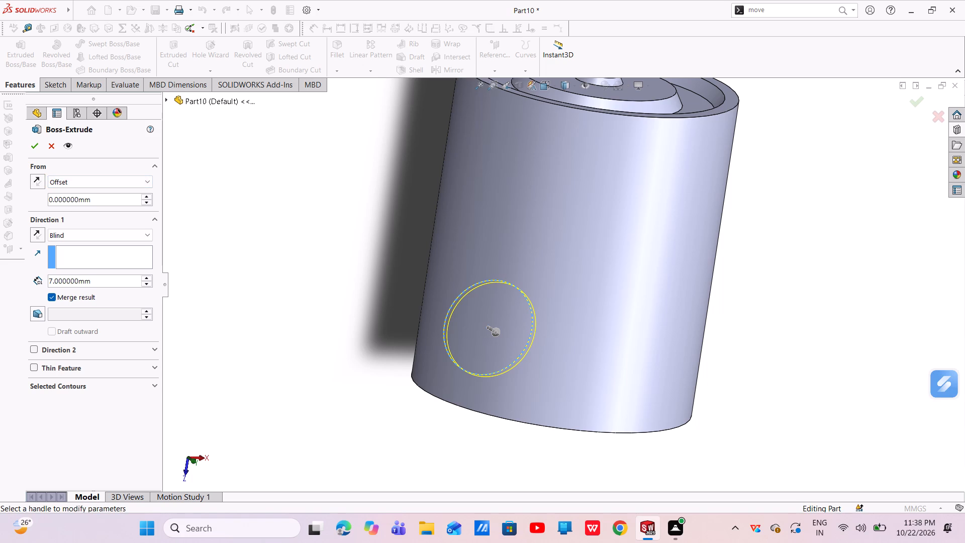
left_click_drag(96, 200, 28, 205)
key("BackSpace")
type("15")
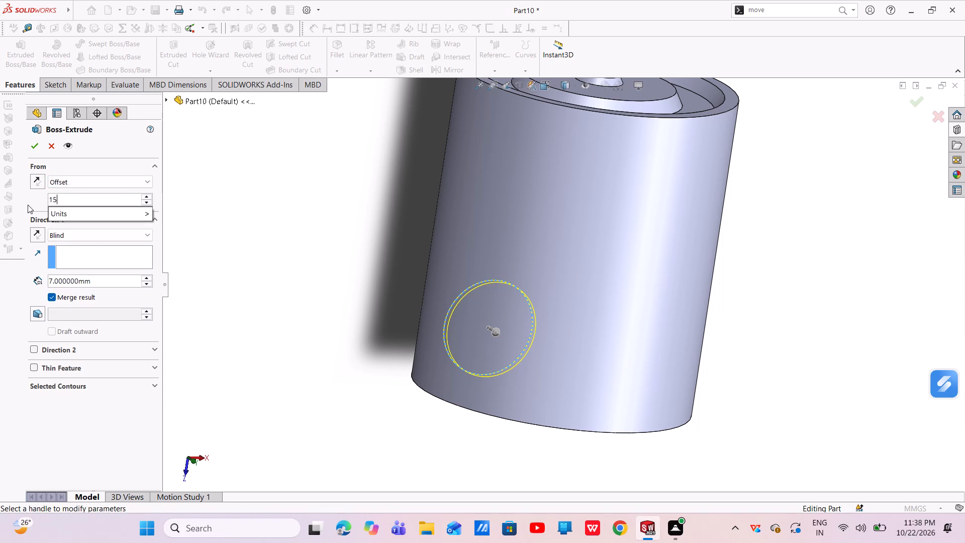
key("Return")
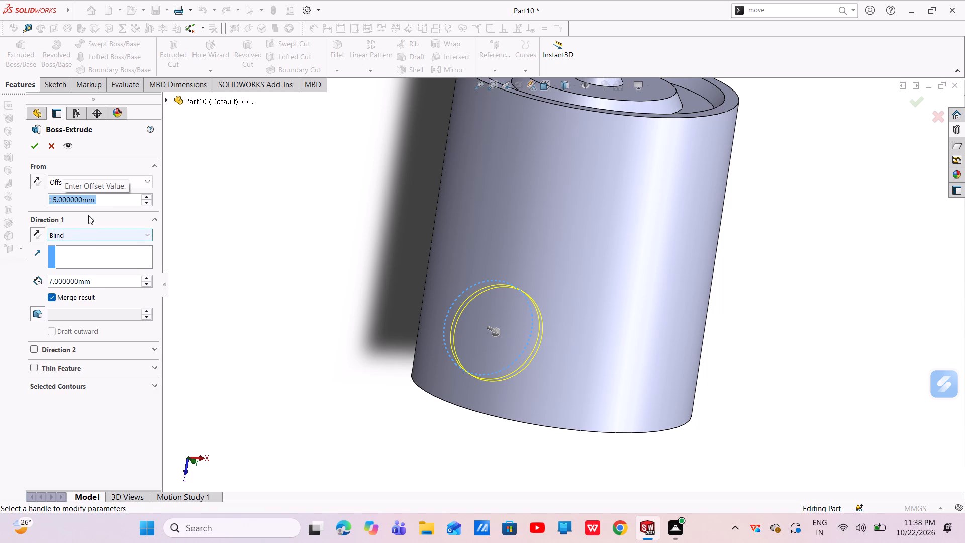
Set the extrusion's end condition to Up To Surface, using the main cylinder's outer face.
left_click(89, 233)
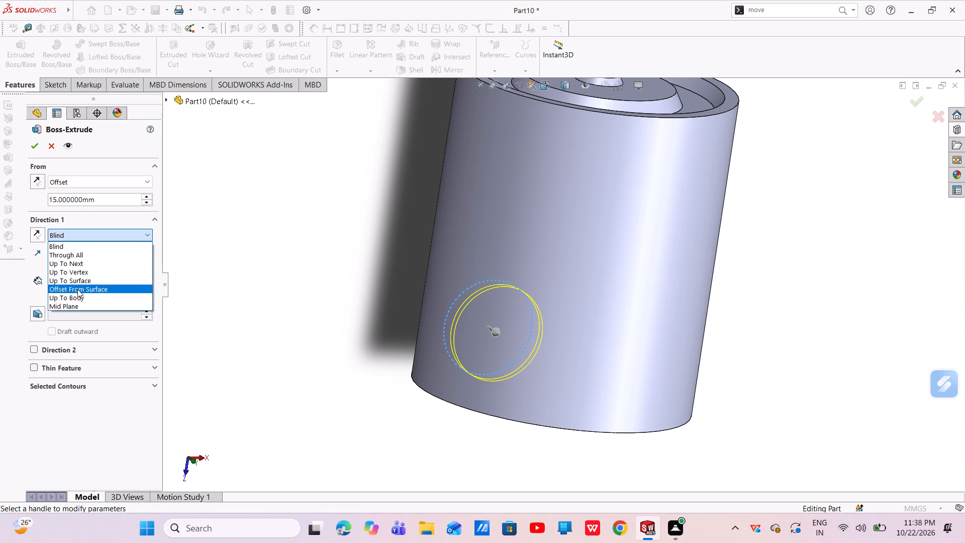
left_click(76, 279)
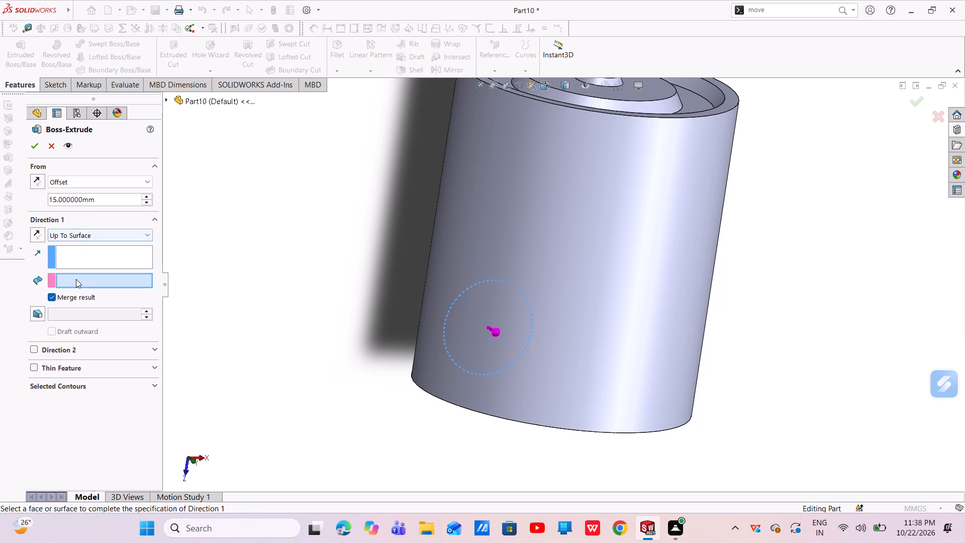
left_click(537, 252)
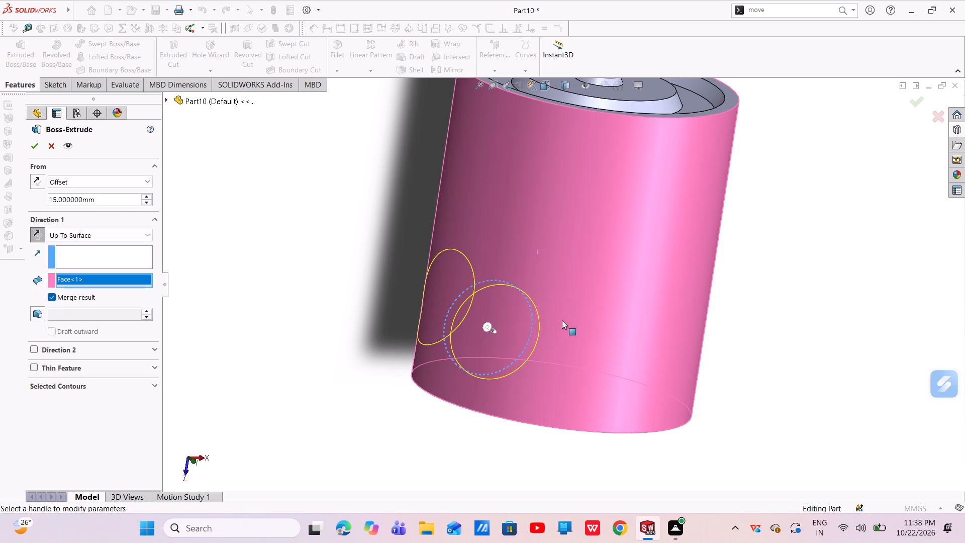
Reverse the boss extrusion direction so it runs upward from the sketch to the cylinder wall.
middle_click_drag(550, 340, 512, 302)
middle_click_drag(556, 387, 545, 356)
scroll(548, 372, "down", 1)
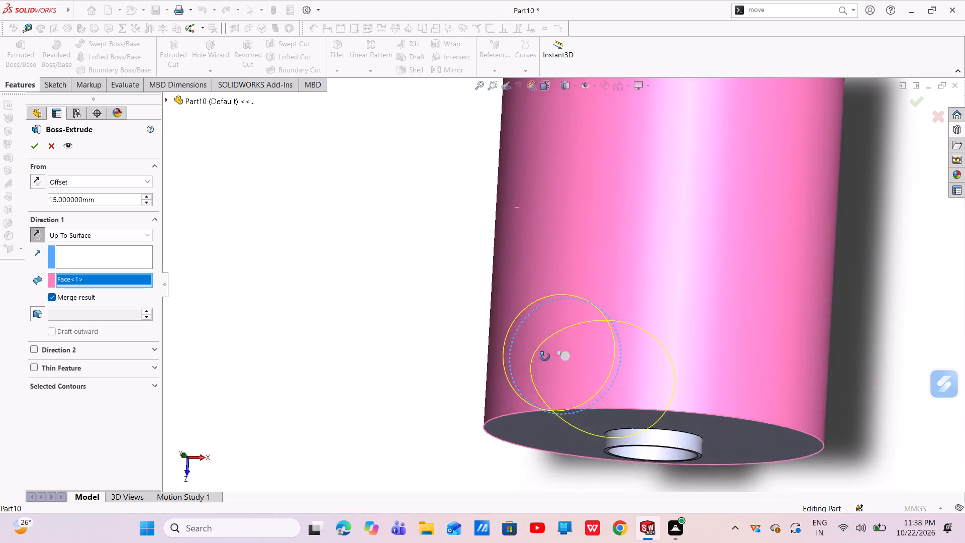
middle_click_drag(545, 356, 542, 314)
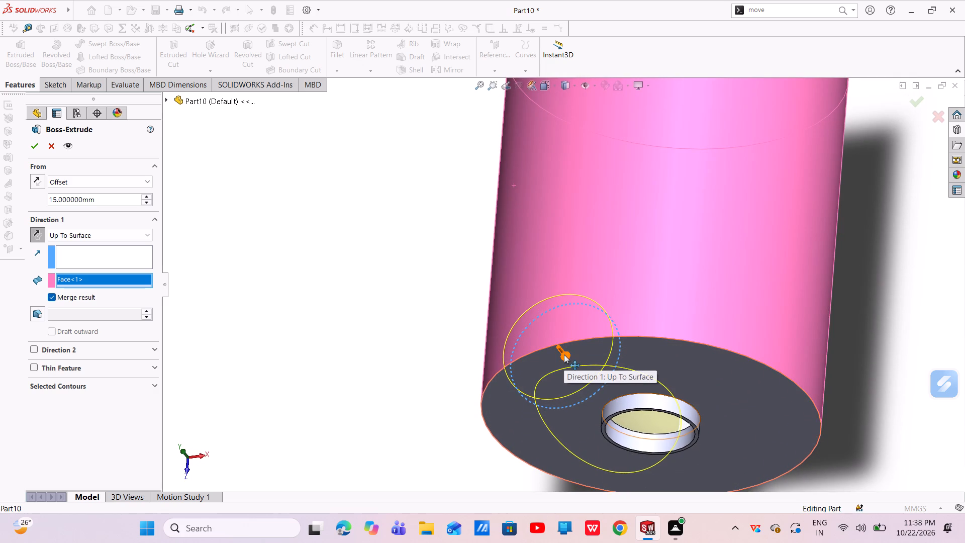
middle_click_drag(566, 361, 559, 307)
scroll(574, 330, "up", 2)
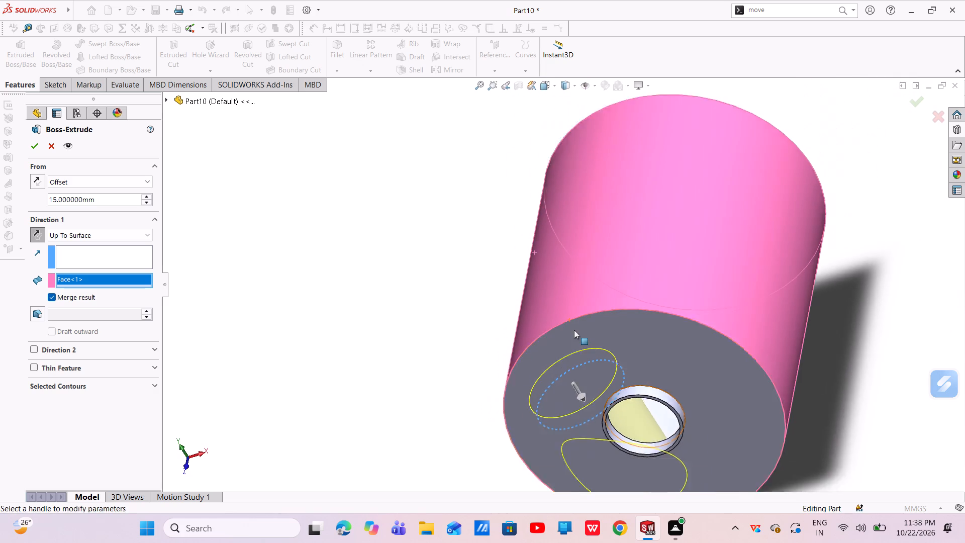
scroll(574, 330, "up", 1)
middle_click_drag(605, 363, 653, 293)
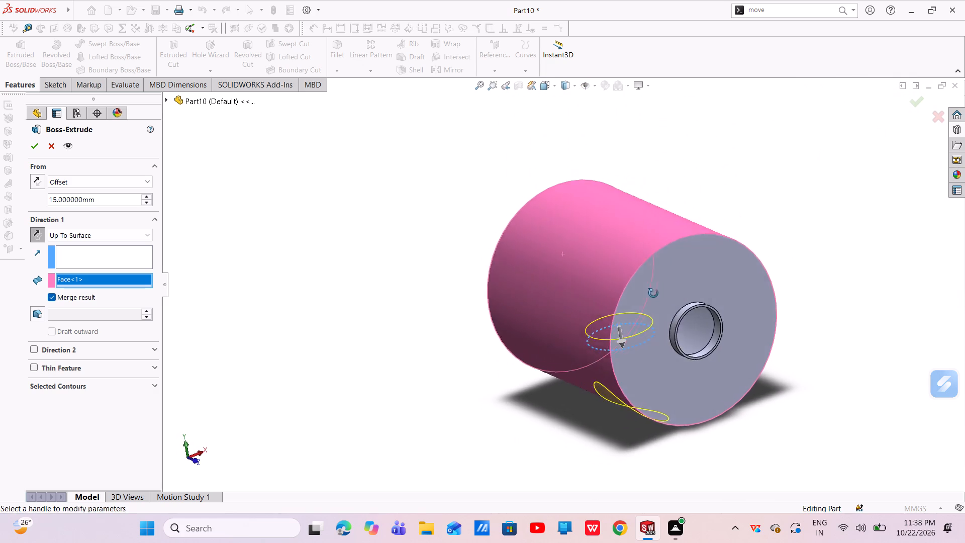
middle_click_drag(653, 293, 670, 323)
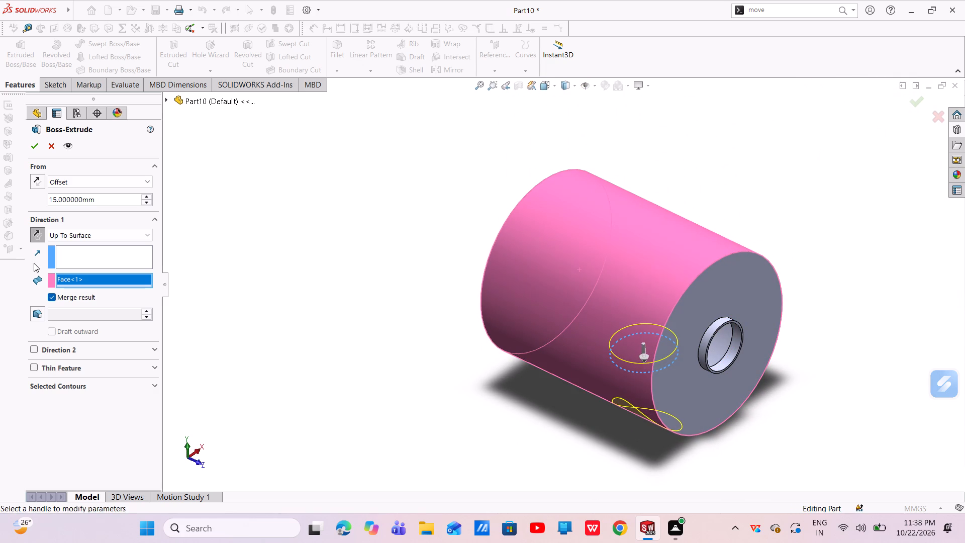
left_click(38, 235)
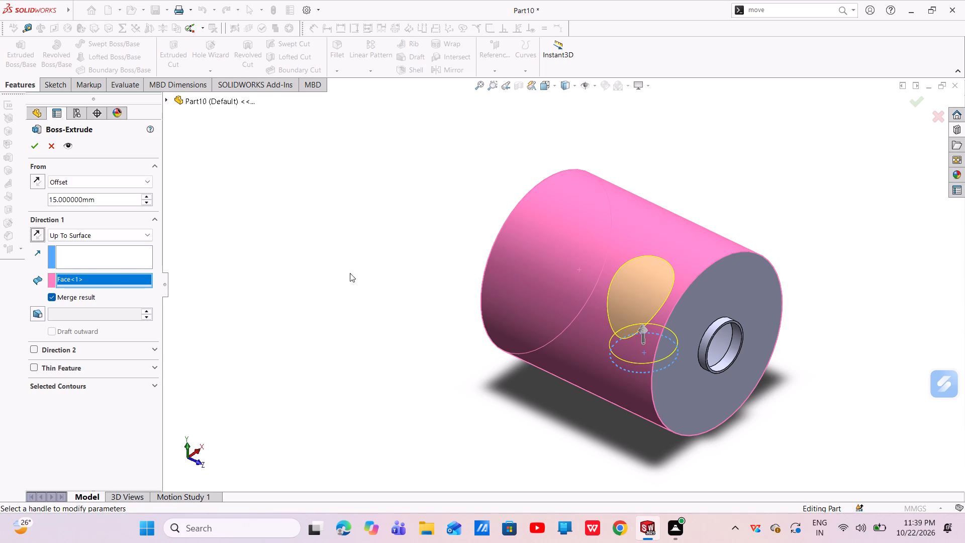
left_click(37, 185)
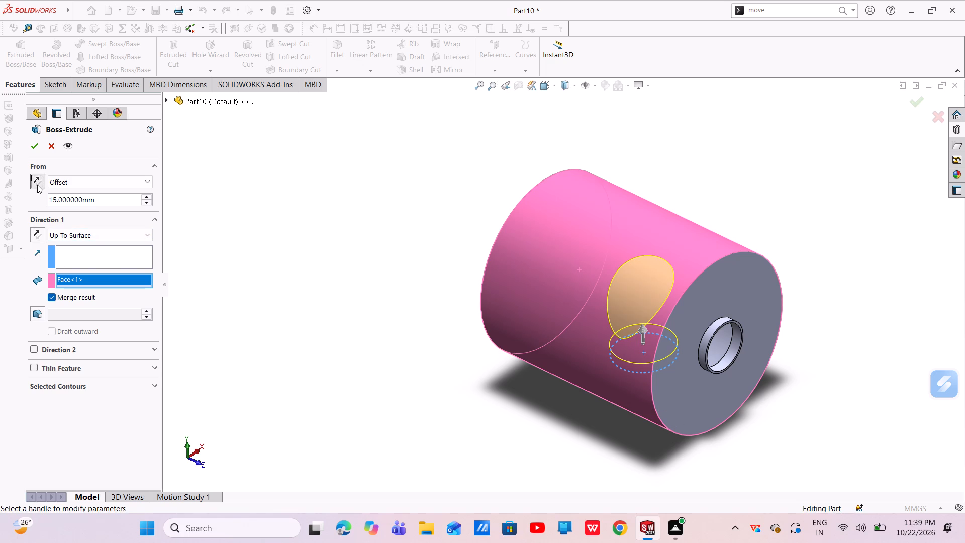
left_click(37, 185)
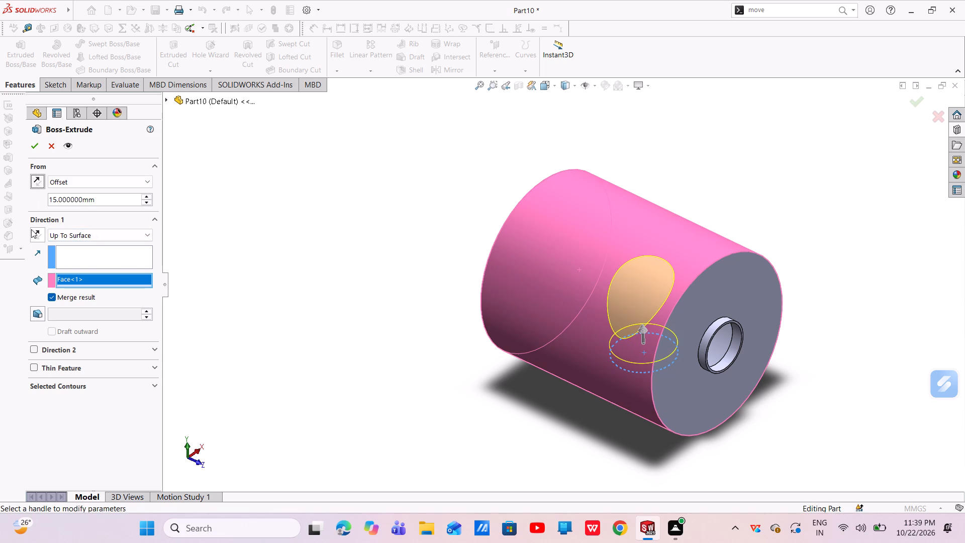
left_click(36, 234)
left_click(37, 234)
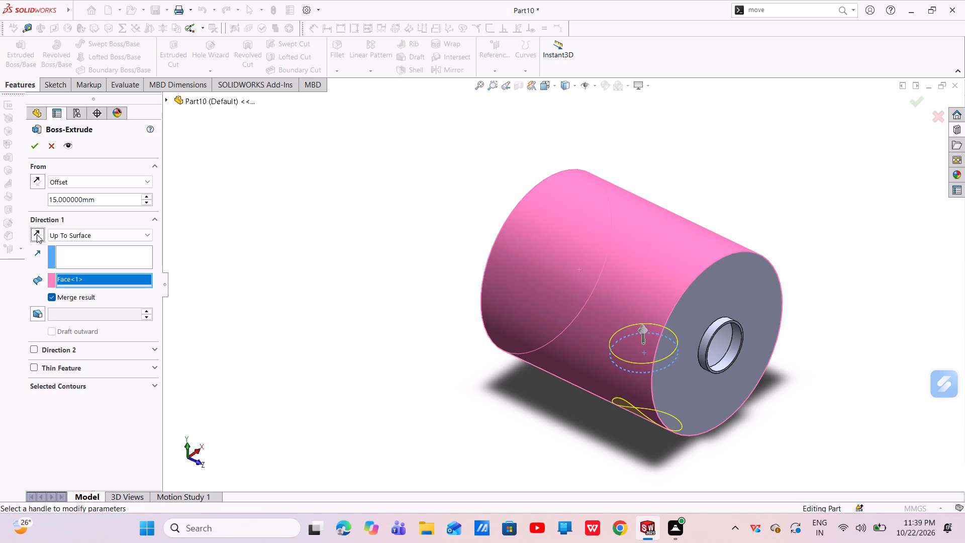
Set the extrusion's start offset to 160 mm and complete the side boss.
left_click(52, 204)
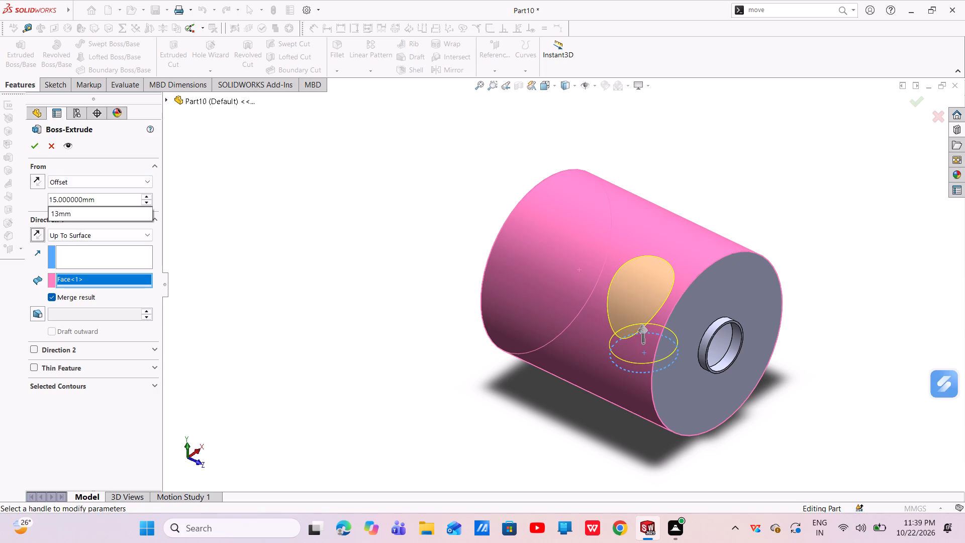
key("Down")
key("Right")
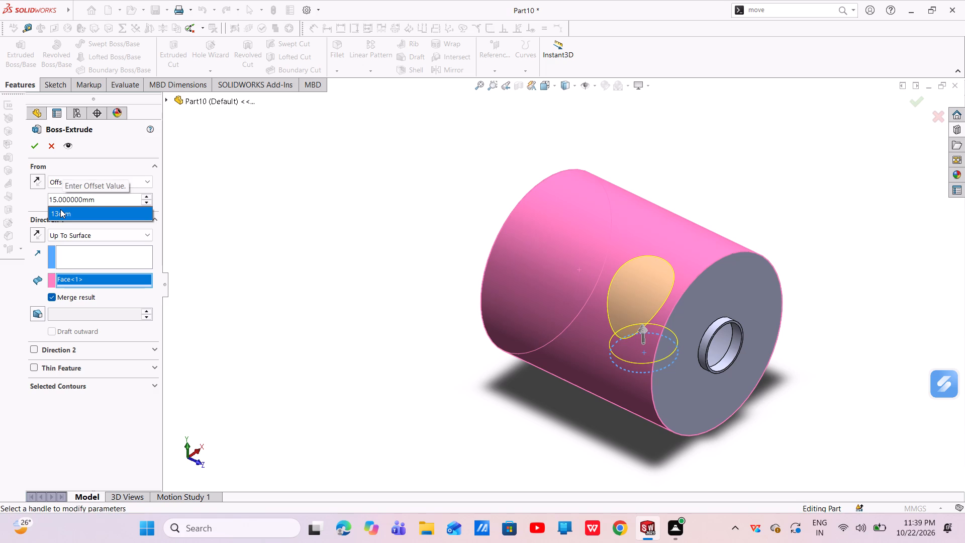
key("BackSpace")
type("60")
key("Return")
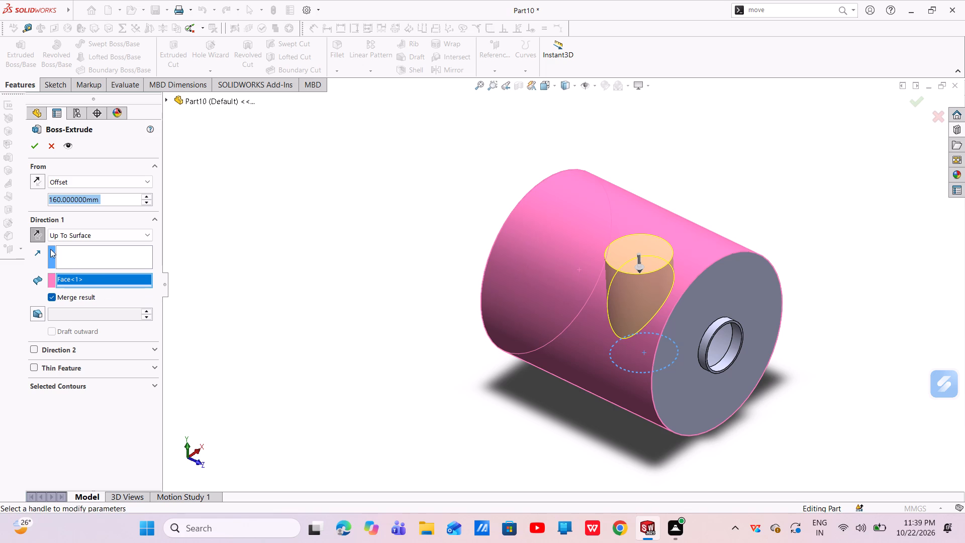
left_click(30, 147)
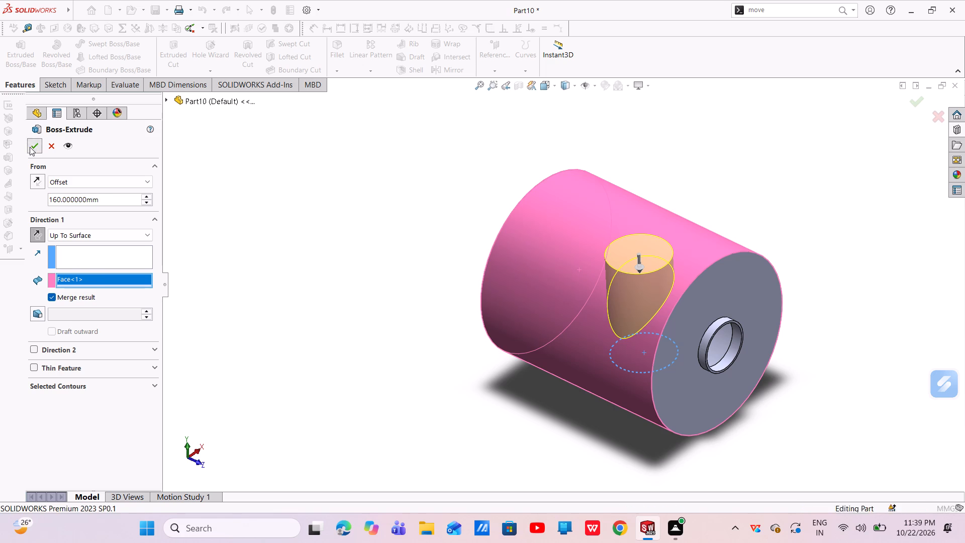
Examine the side boss on the cylinder and look into the open end boss from the end face.
scroll(671, 282, "down", 4)
scroll(664, 290, "up", 3)
middle_click_drag(662, 312, 610, 328)
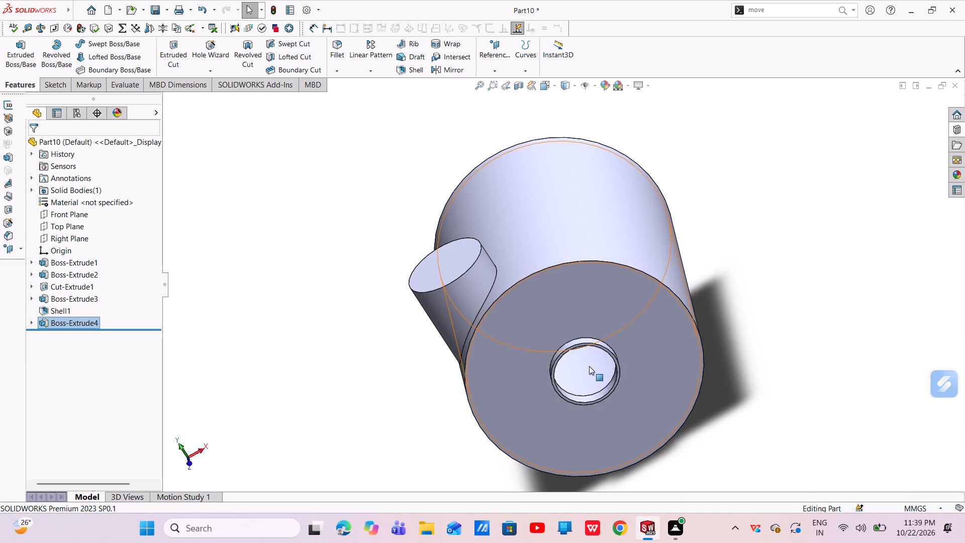
scroll(598, 381, "down", 2)
middle_click_drag(598, 381, 534, 310)
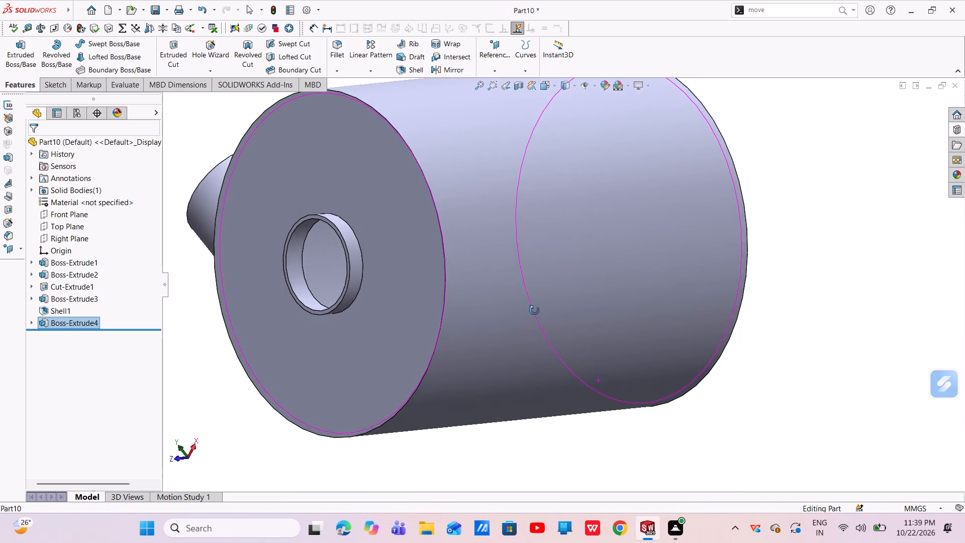
middle_click_drag(534, 310, 552, 294)
scroll(379, 255, "down", 4)
middle_click_drag(378, 255, 378, 255)
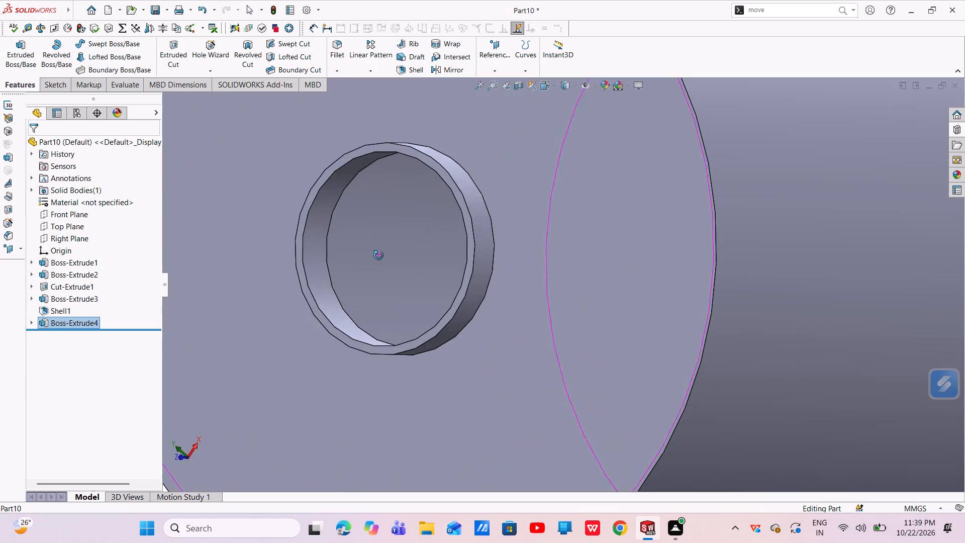
Examine the end boss opening, the interior seen through it, and the side boss from several angles.
middle_click_drag(378, 255, 385, 262)
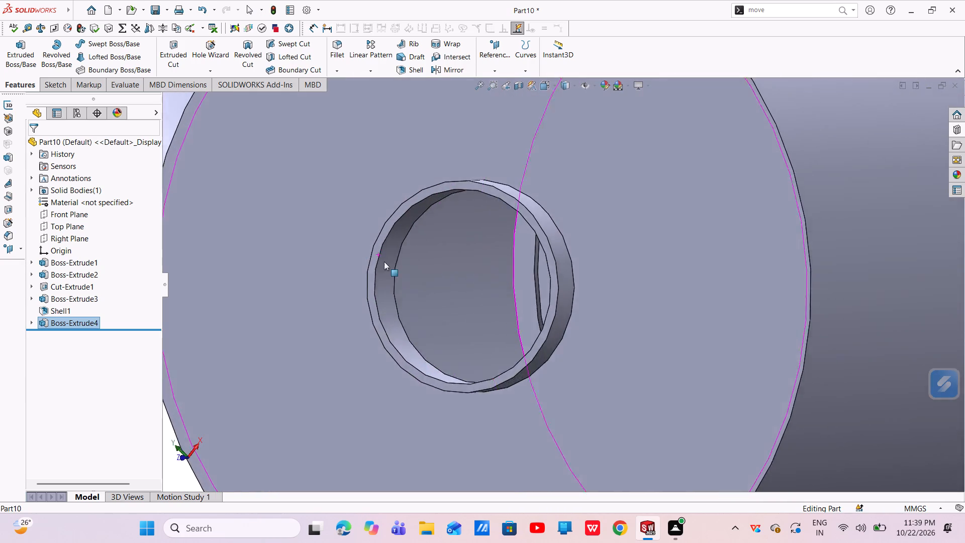
scroll(383, 261, "down", 2)
scroll(464, 287, "down", 3)
middle_click_drag(460, 303, 448, 303)
scroll(425, 303, "up", 5)
middle_click_drag(425, 303, 417, 303)
scroll(417, 303, "up", 5)
middle_click_drag(443, 299, 438, 298)
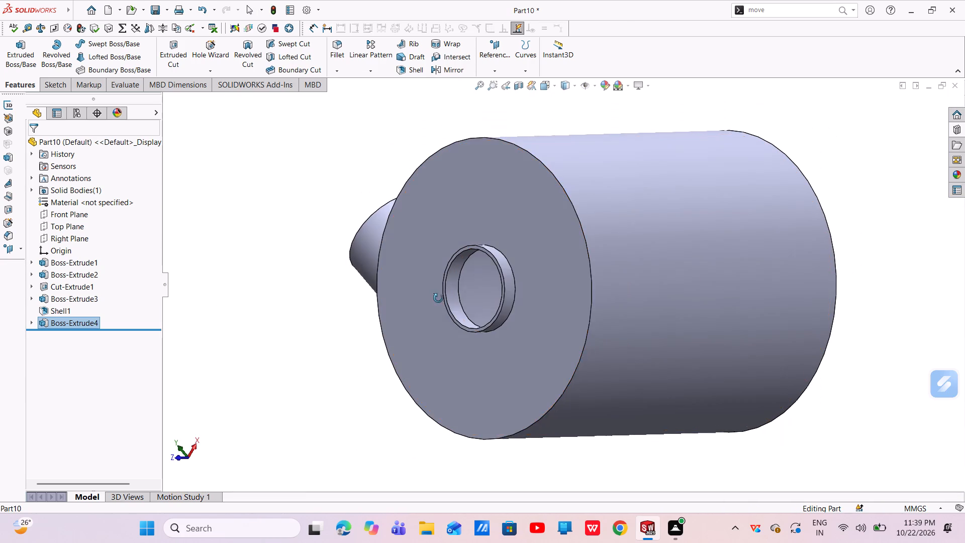
middle_click_drag(438, 298, 423, 309)
scroll(426, 312, "down", 1)
scroll(436, 324, "up", 2)
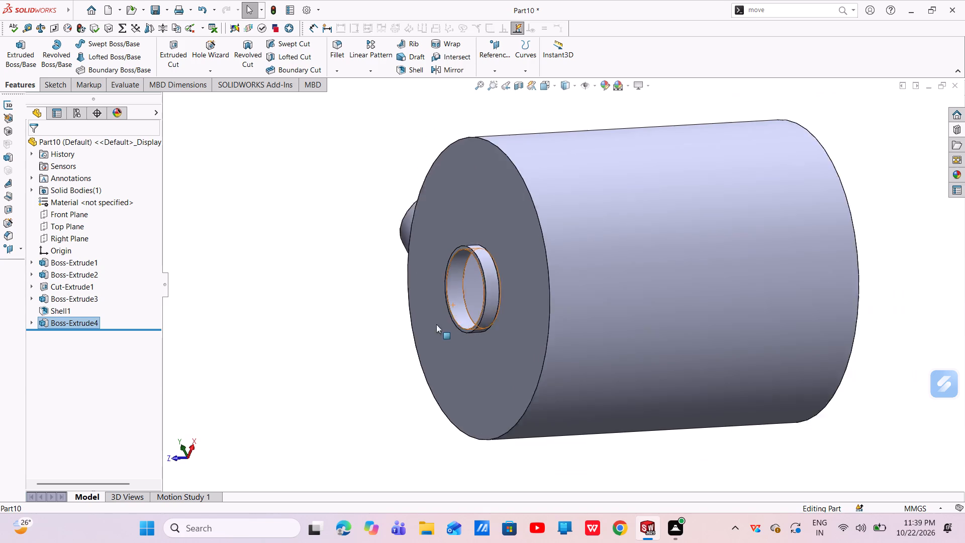
scroll(436, 324, "up", 1)
middle_click_drag(442, 327, 504, 385)
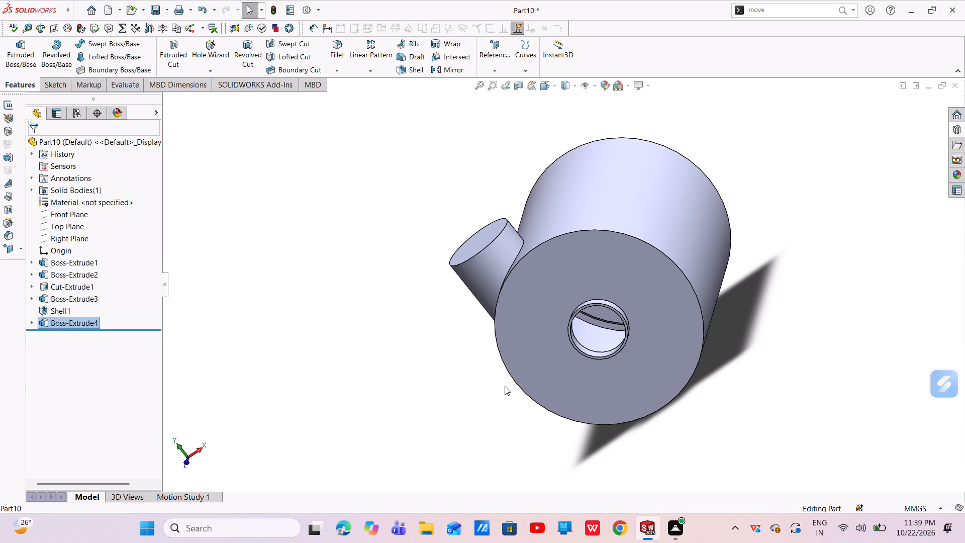
Start a new sketch on the thin ring-shaped end face of the open end boss.
scroll(592, 321, "down", 7)
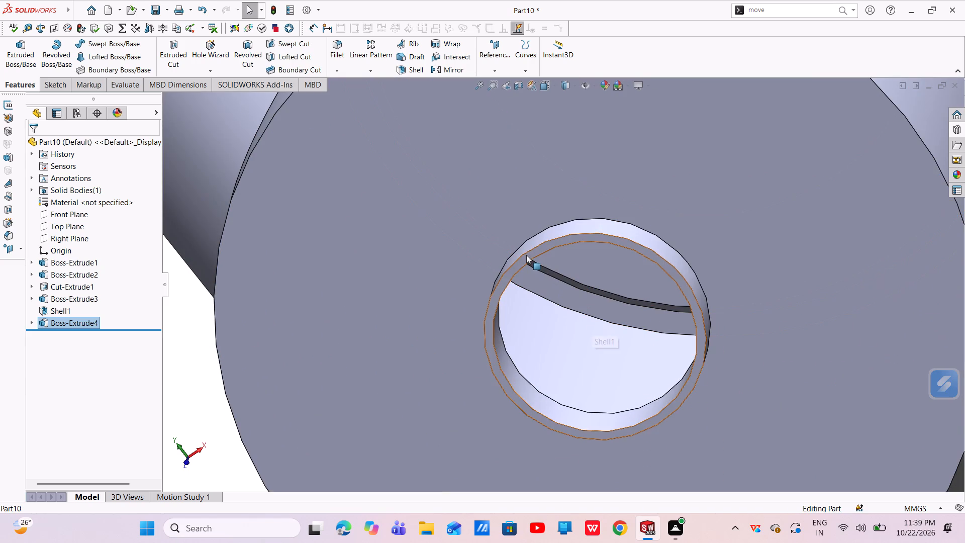
left_click(523, 258)
left_click(562, 230)
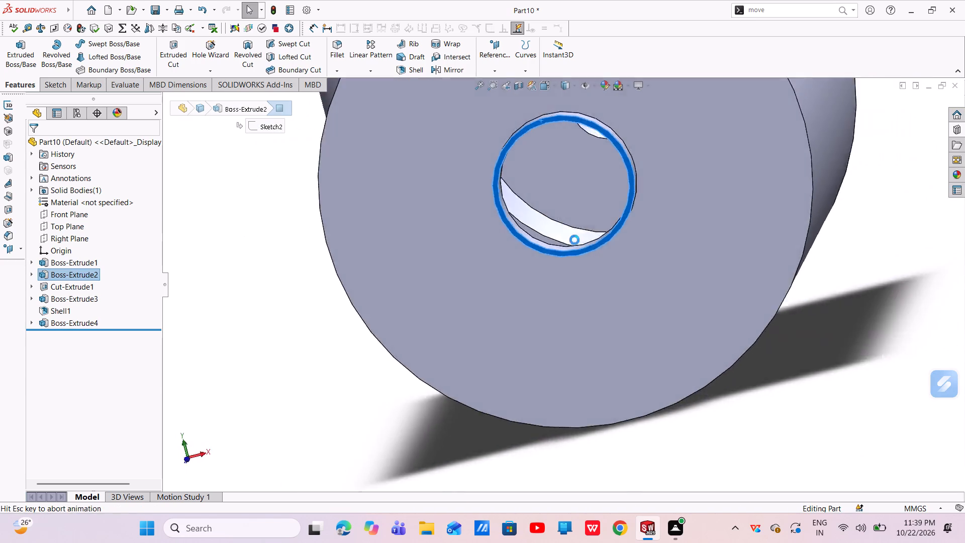
scroll(570, 264, "down", 5)
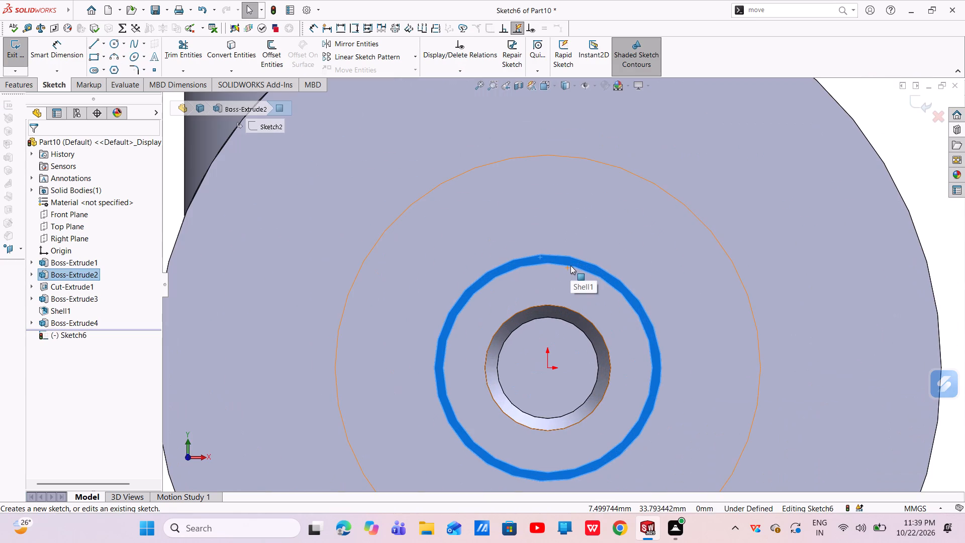
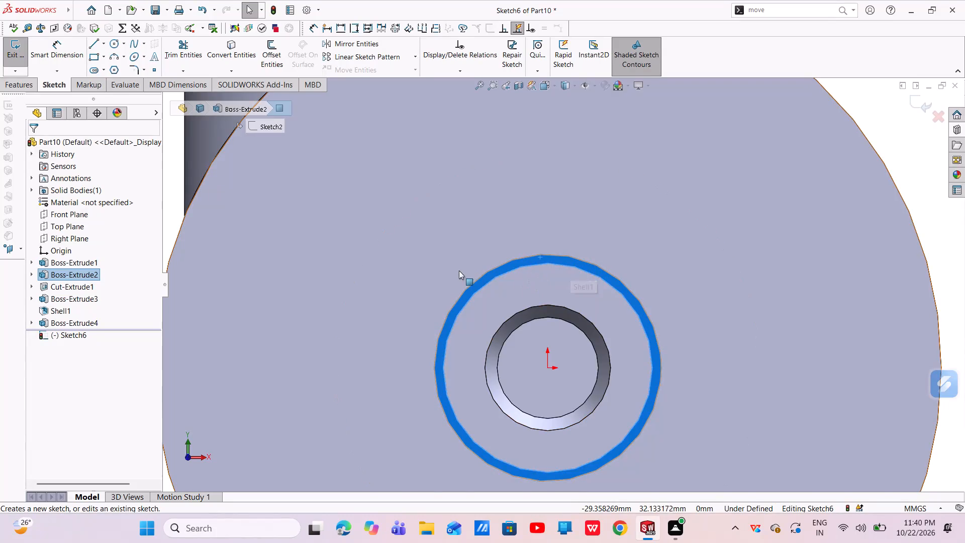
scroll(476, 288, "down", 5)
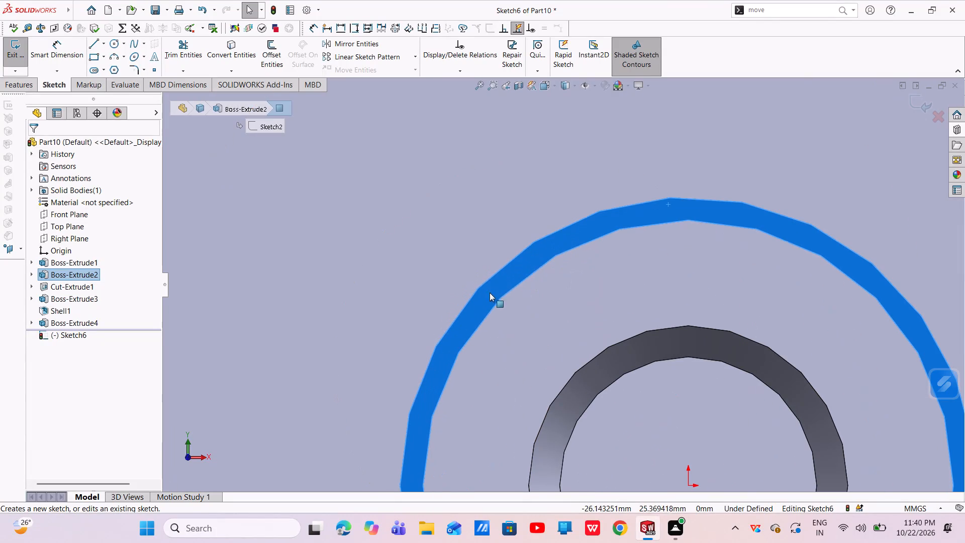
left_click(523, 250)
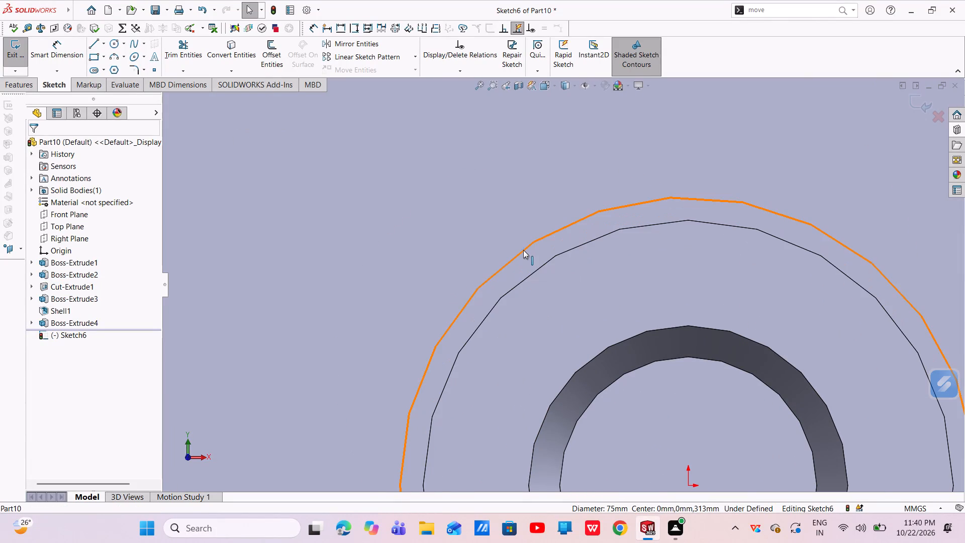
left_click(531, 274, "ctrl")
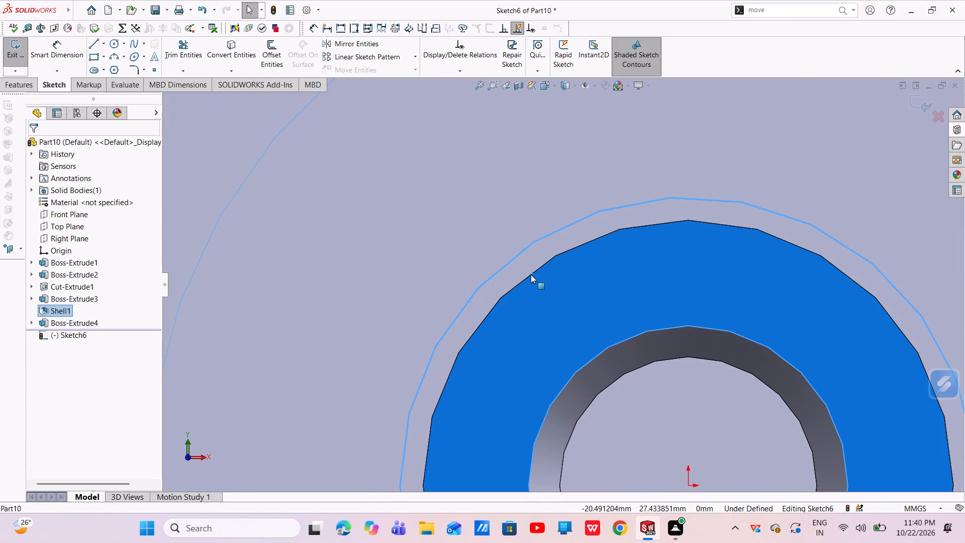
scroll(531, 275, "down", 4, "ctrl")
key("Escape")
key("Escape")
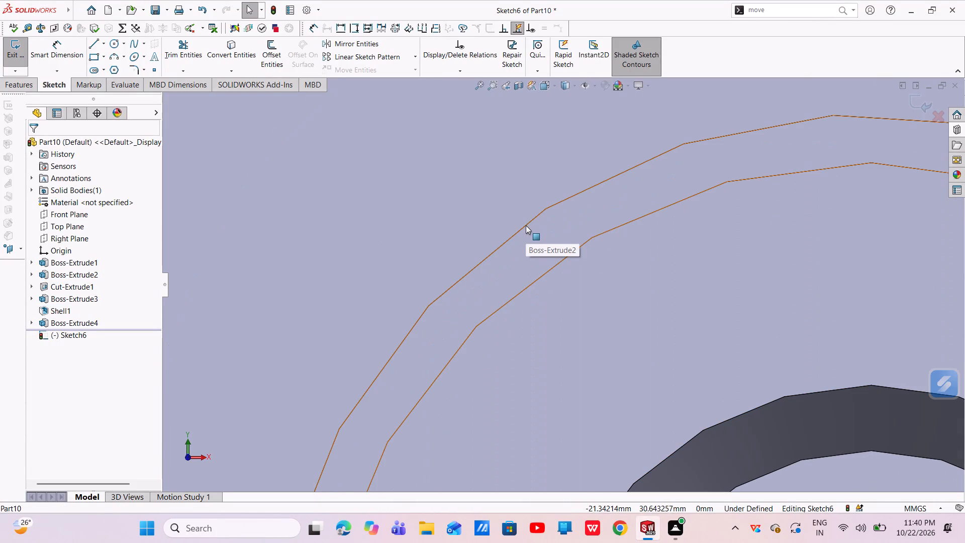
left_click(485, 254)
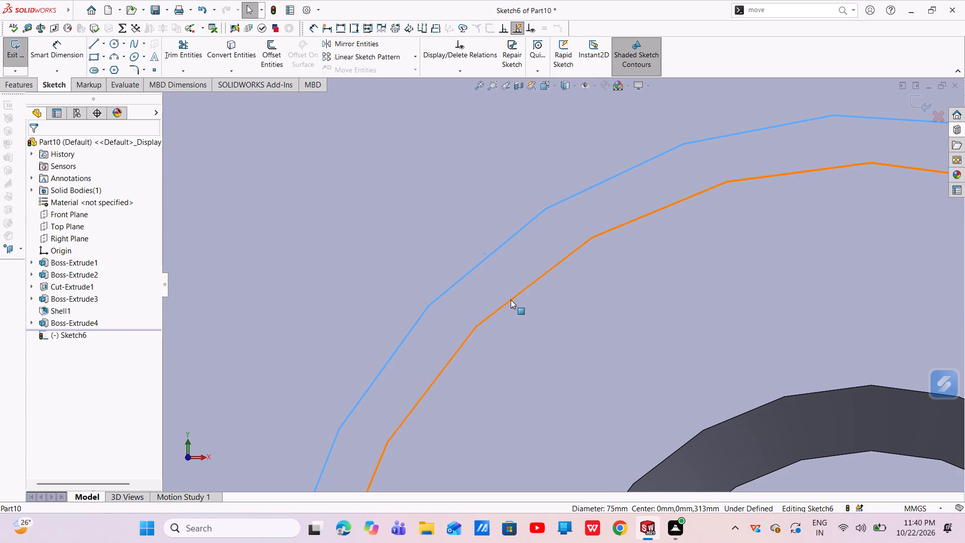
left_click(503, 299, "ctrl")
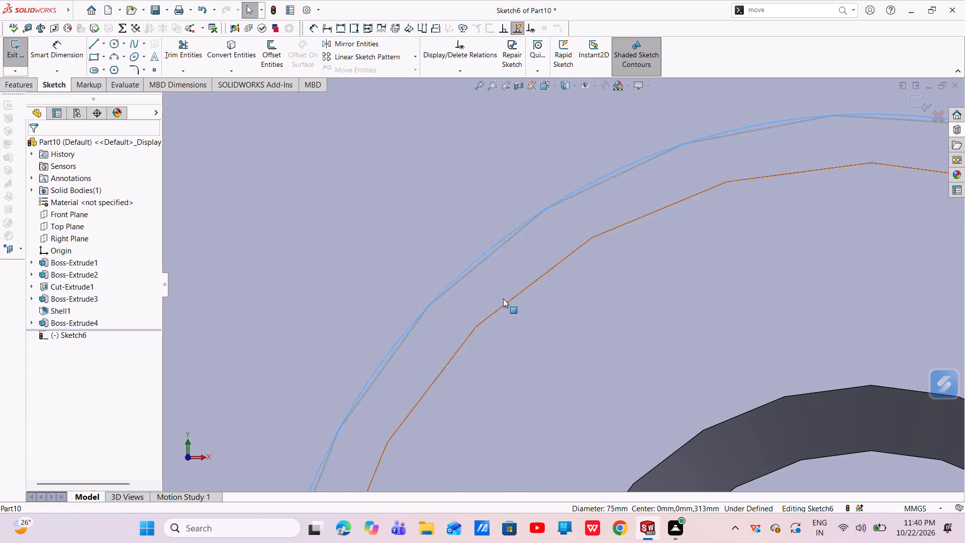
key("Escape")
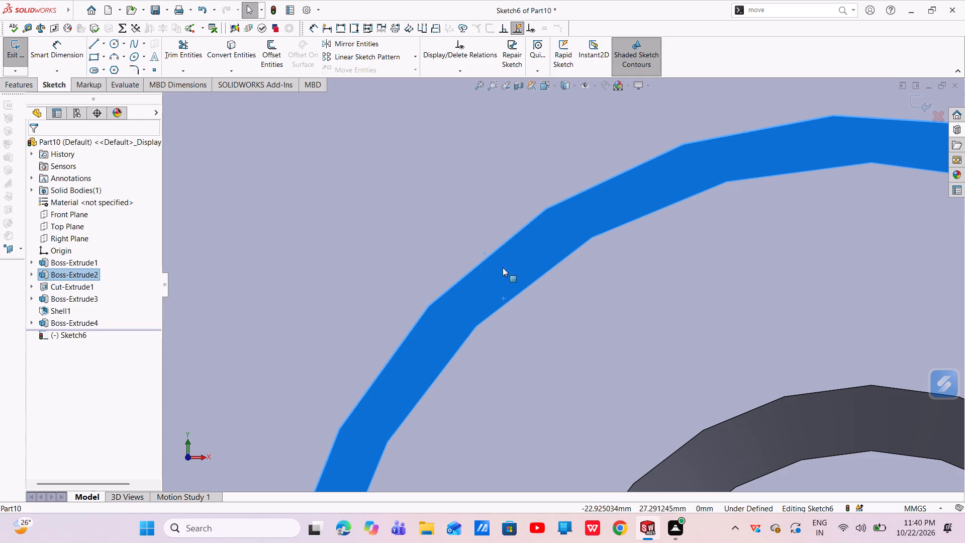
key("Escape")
Convert the outer and inner circular edges of the end boss's ring face into sketch entities and exit the sketch.
left_click(231, 53)
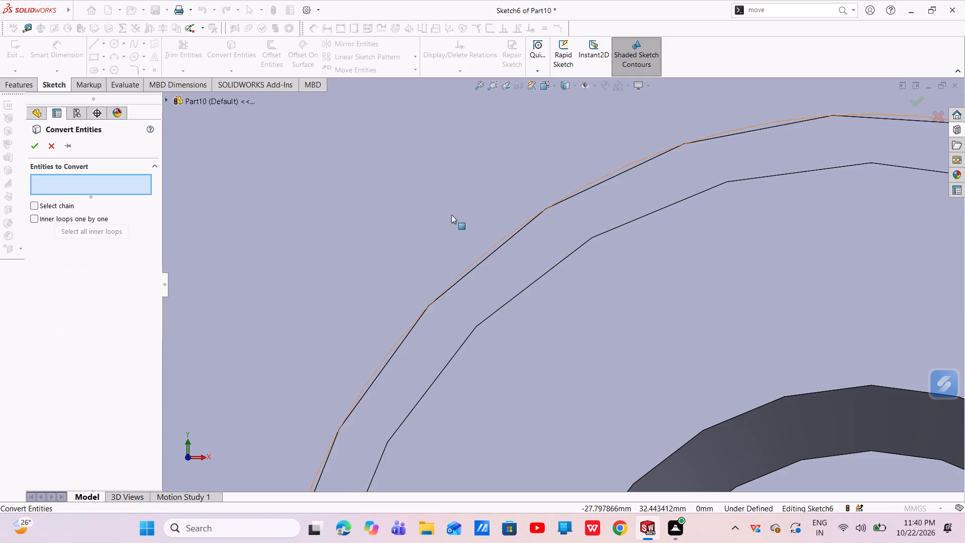
left_click(490, 250)
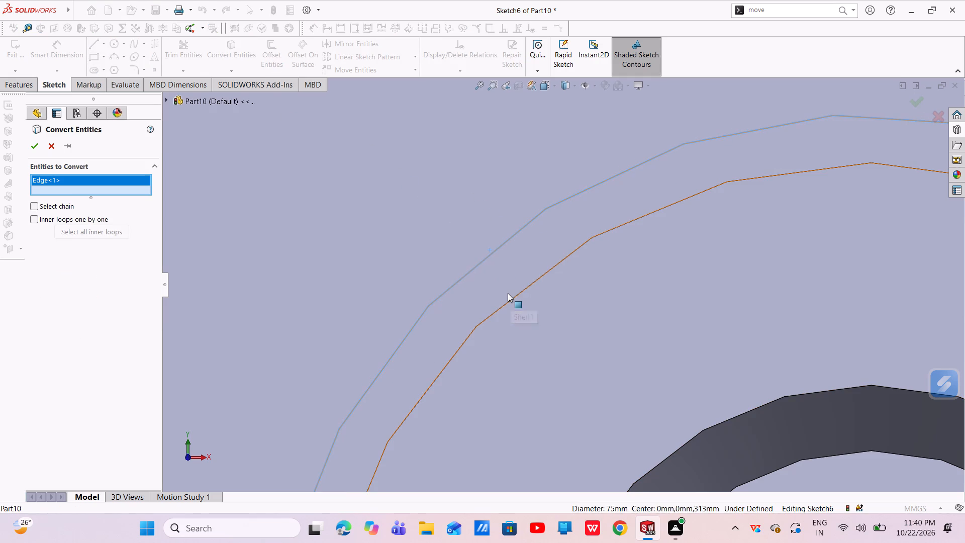
left_click(509, 296)
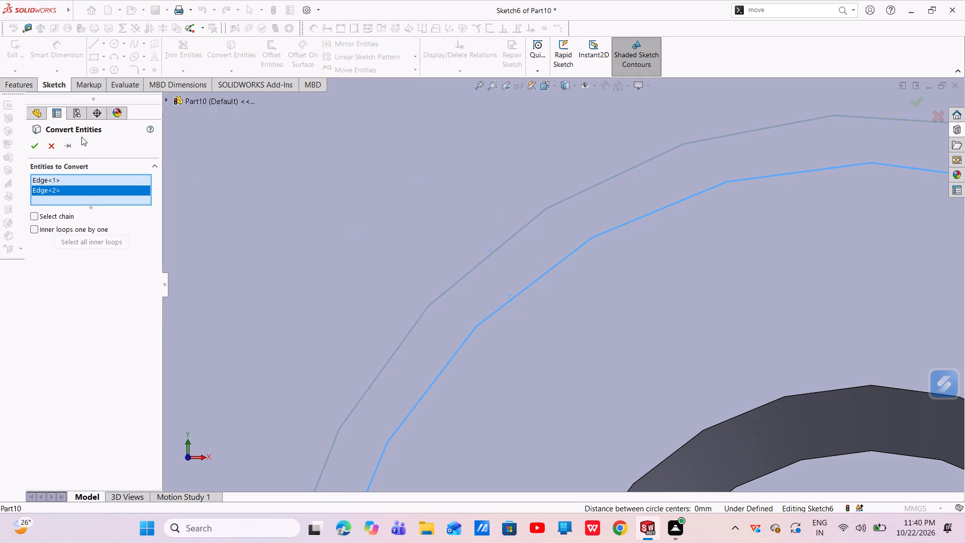
left_click(38, 149)
scroll(422, 291, "up", 4)
scroll(587, 359, "up", 4)
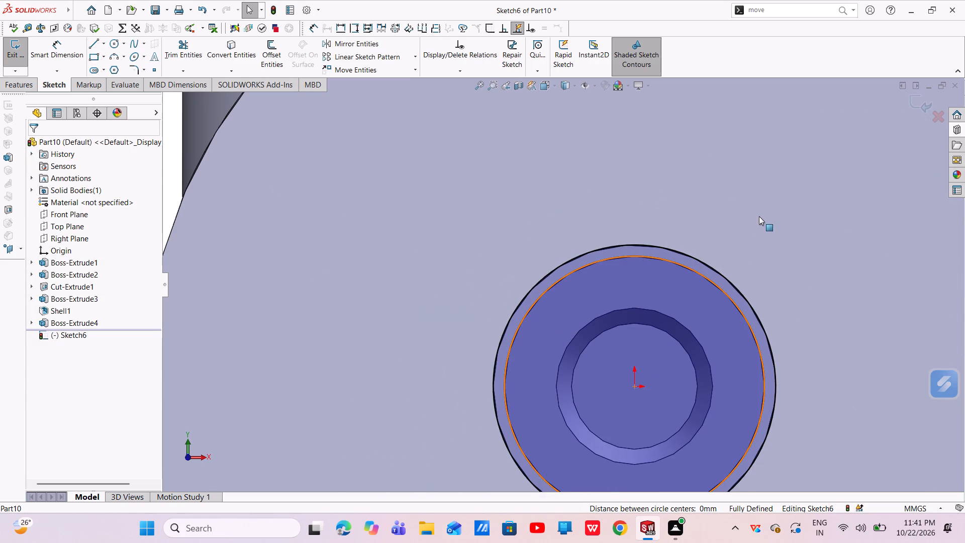
left_click(908, 105)
scroll(741, 216, "up", 4)
middle_click_drag(697, 260, 673, 267)
scroll(673, 268, "up", 6)
scroll(609, 294, "up", 1)
middle_click_drag(610, 294, 639, 315)
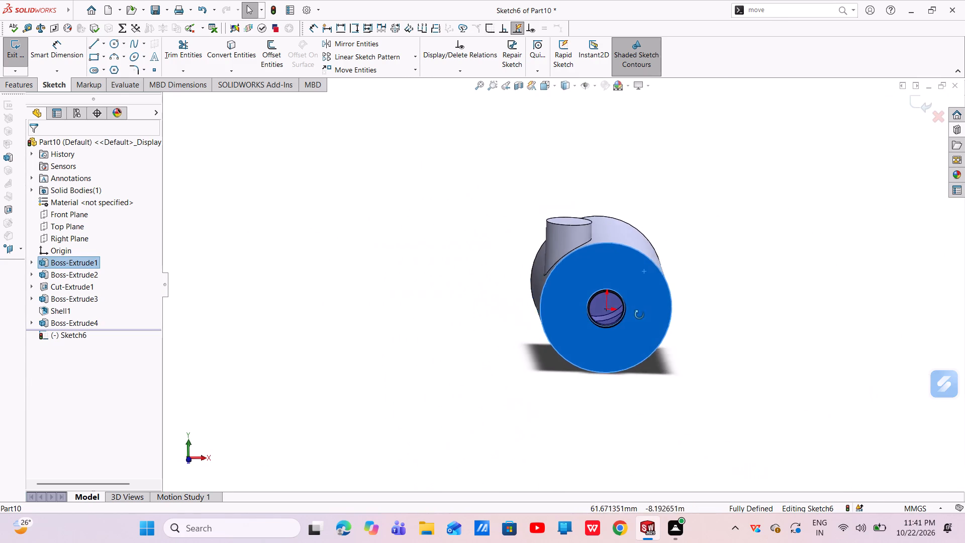
middle_click_drag(639, 315, 640, 315)
scroll(629, 304, "down", 6)
scroll(622, 299, "up", 5)
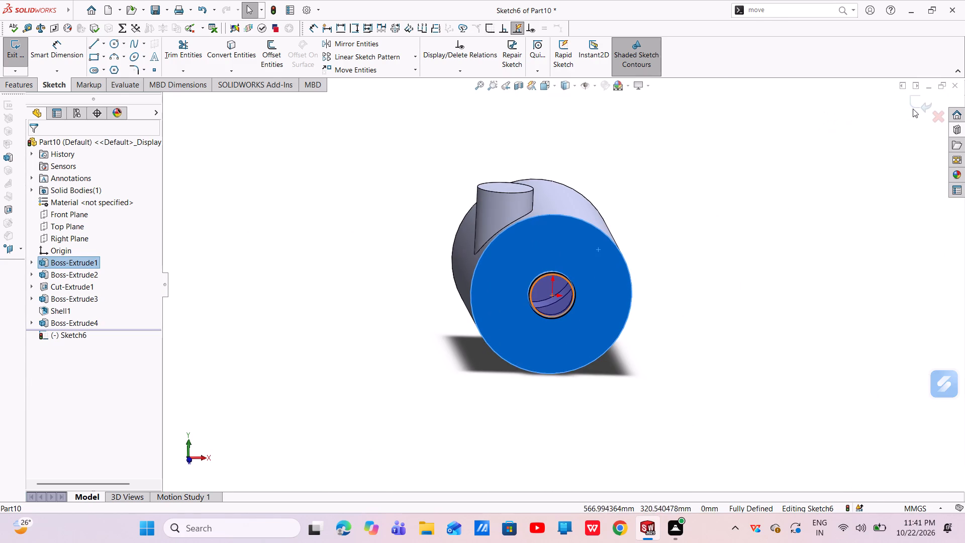
left_click(914, 109)
Start a new sketch on the Right Plane and view it face-on with the open end boss visible.
scroll(577, 267, "down", 4)
scroll(576, 267, "up", 1)
scroll(576, 267, "down", 2)
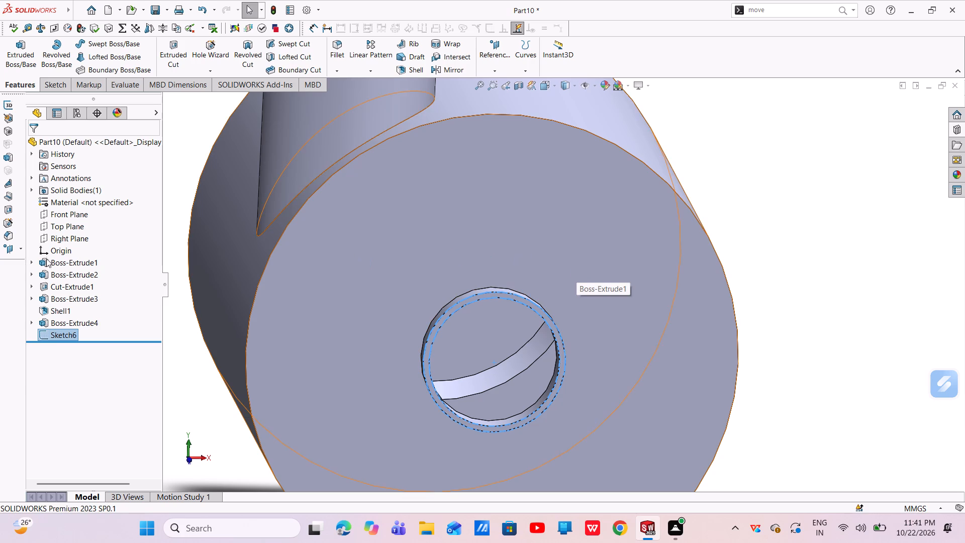
left_click(55, 240)
left_click(66, 220)
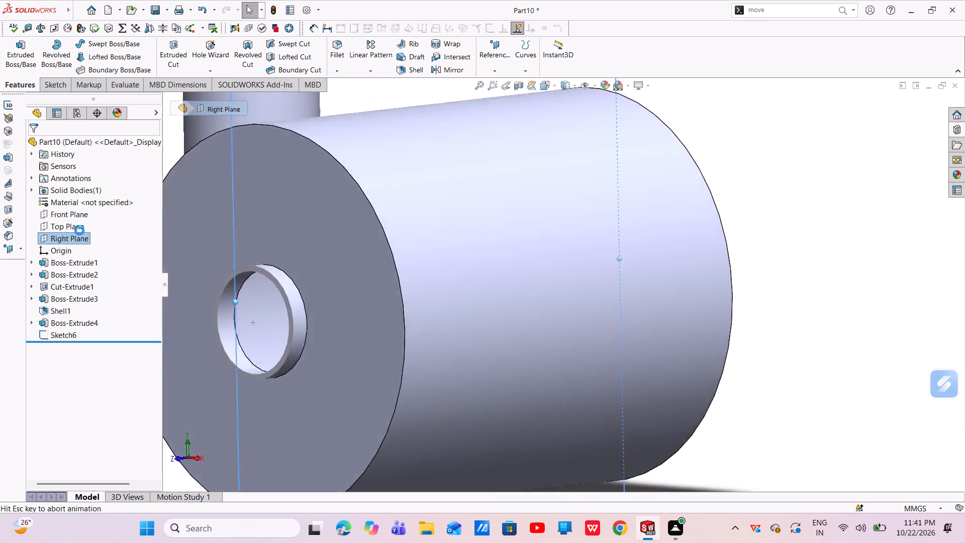
scroll(349, 260, "up", 1)
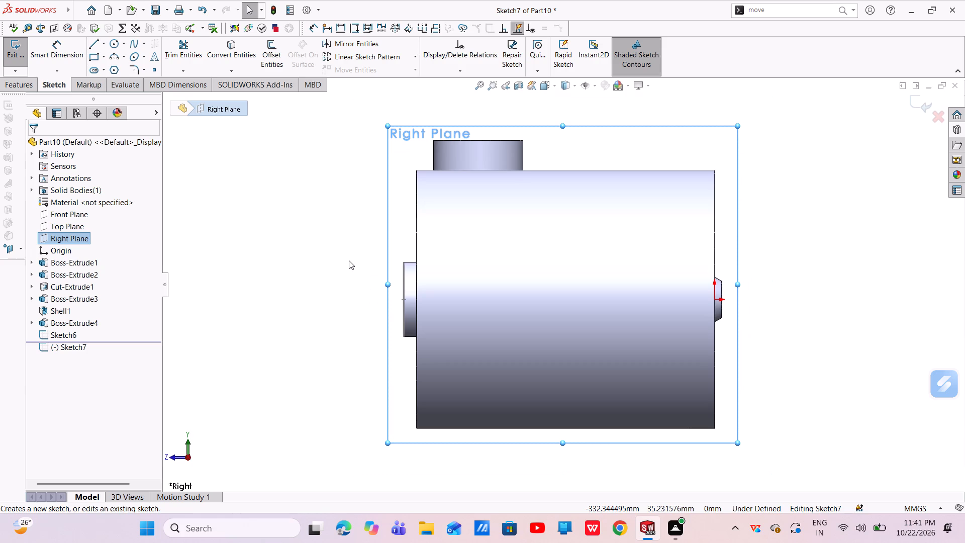
left_click(83, 351)
left_click(105, 337)
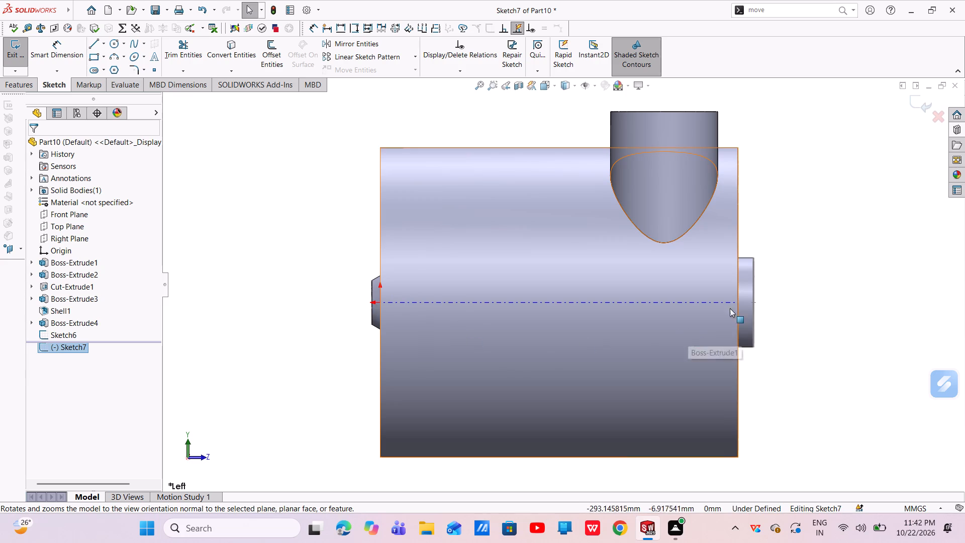
Sketch a short axial line to the end boss face's centre, a downward tangent arc about 178 mm in radius, and a vertical line about 175 mm long.
scroll(745, 291, "down", 6)
scroll(663, 330, "down", 3)
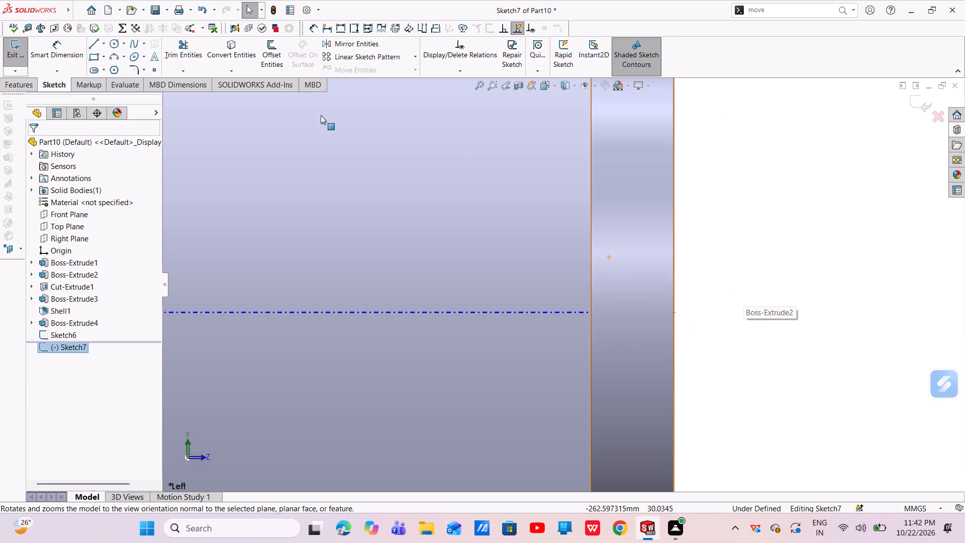
left_click(89, 44)
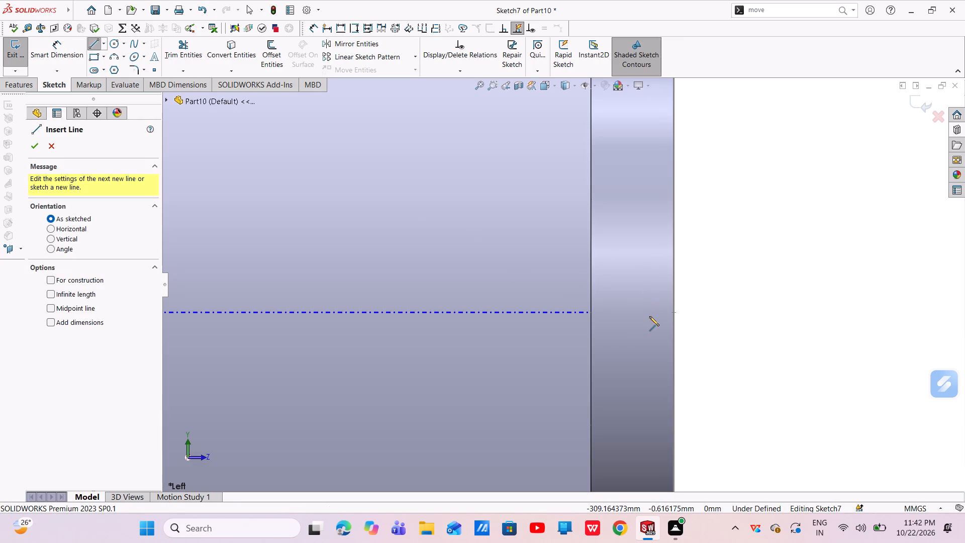
left_click(652, 315)
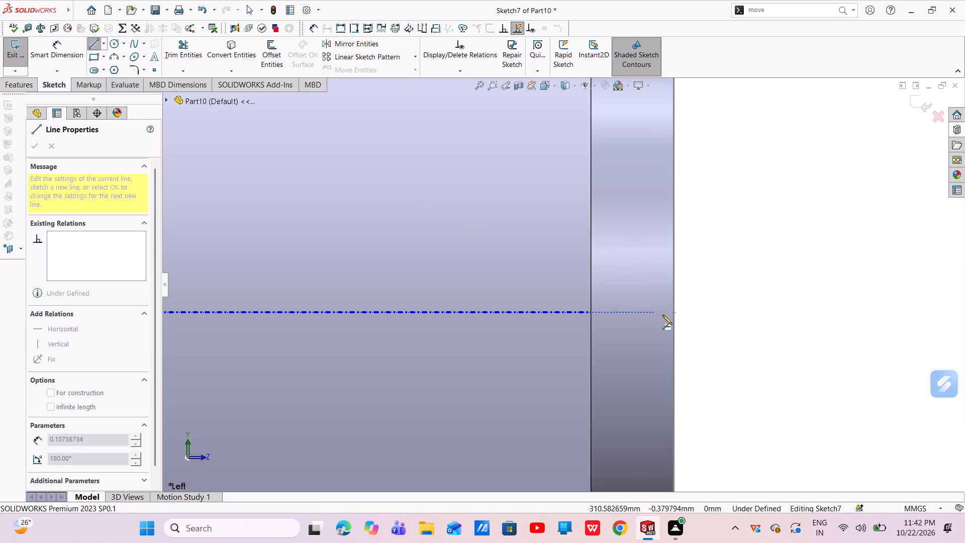
left_click(672, 315)
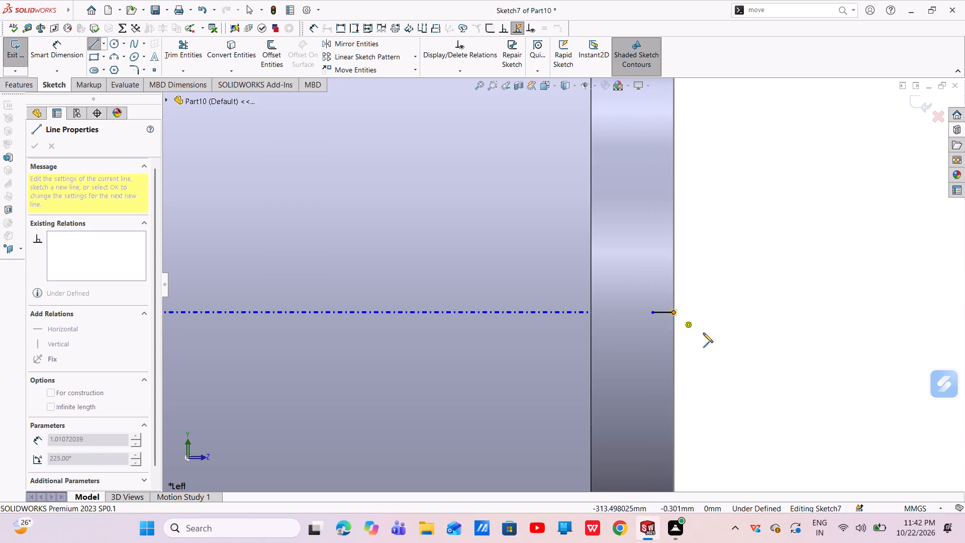
scroll(757, 384, "up", 5)
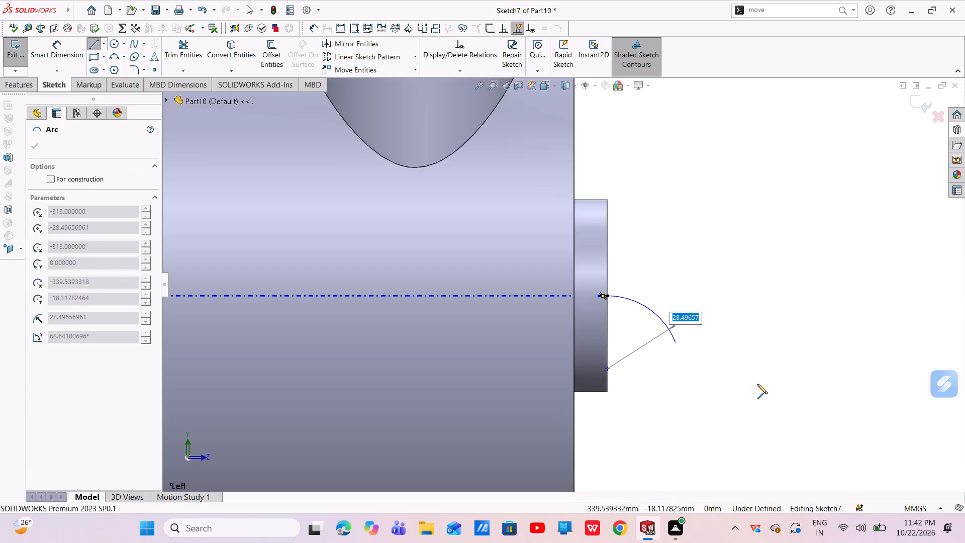
scroll(790, 421, "up", 3)
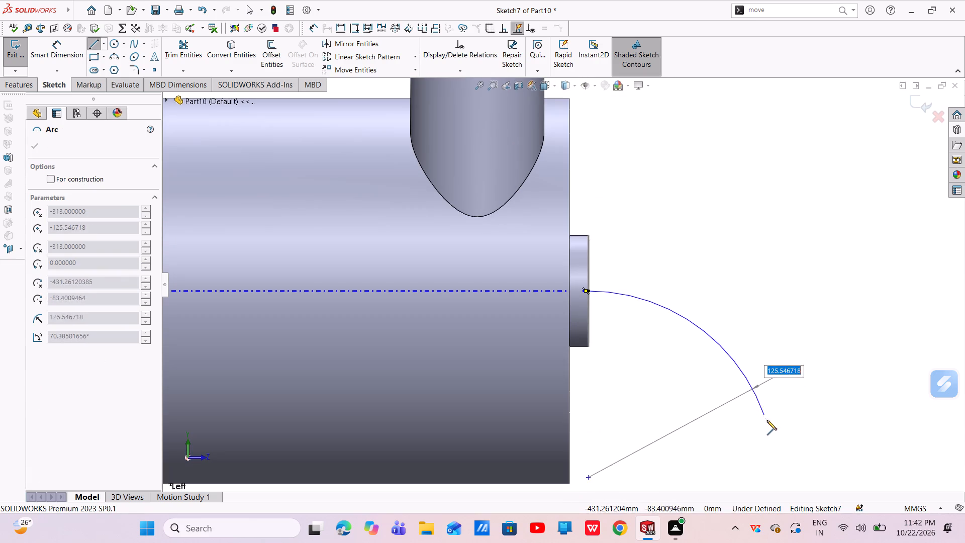
scroll(777, 430, "up", 3)
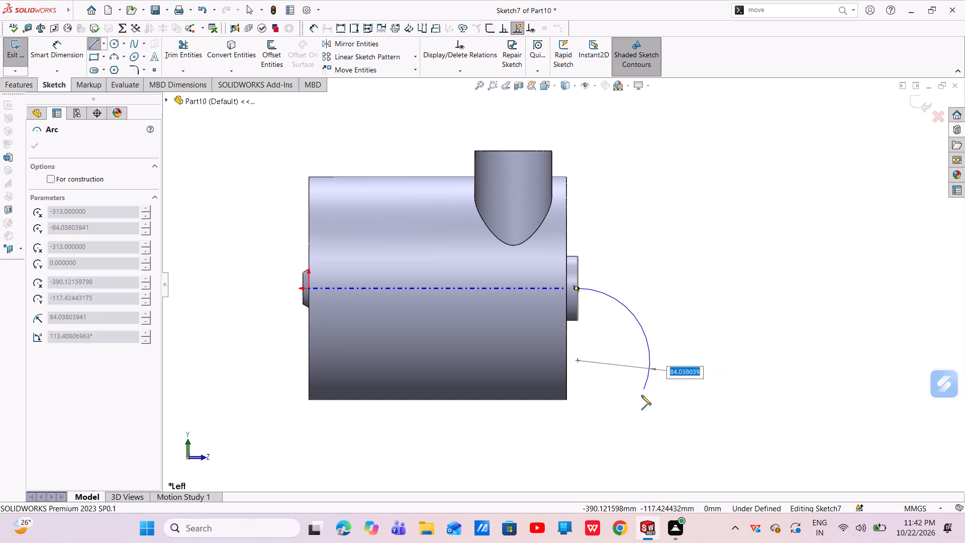
scroll(708, 432, "up", 1)
left_click(703, 421)
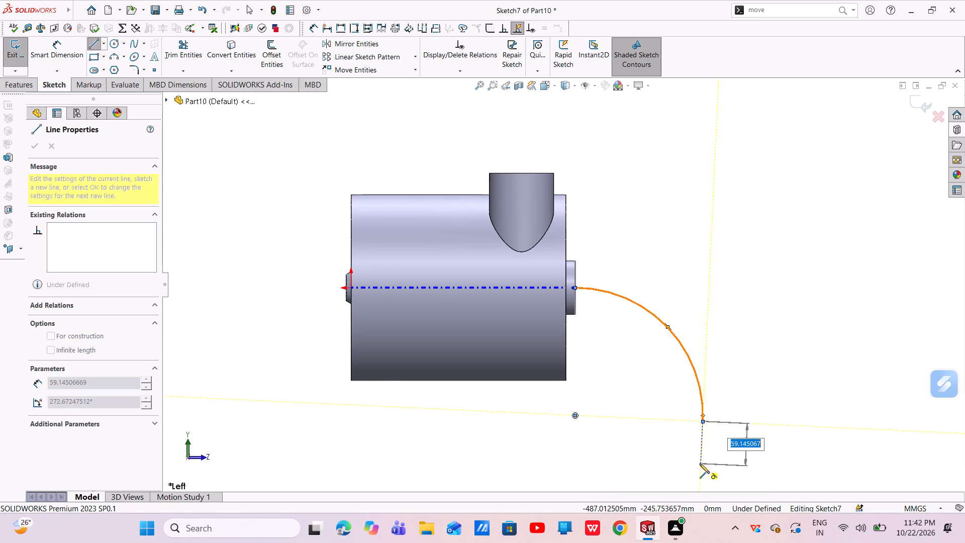
scroll(700, 464, "up", 2)
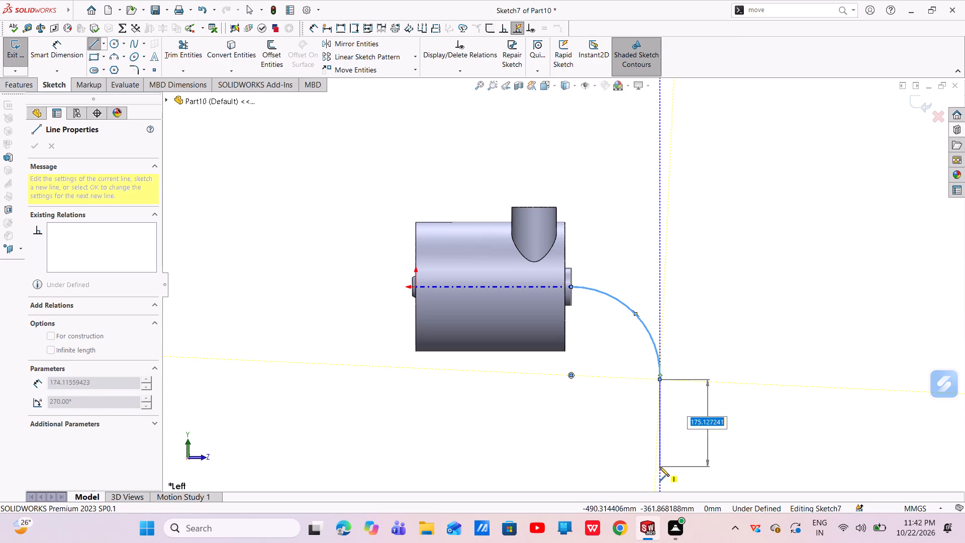
left_click(659, 467)
right_click(659, 466)
left_click(674, 423)
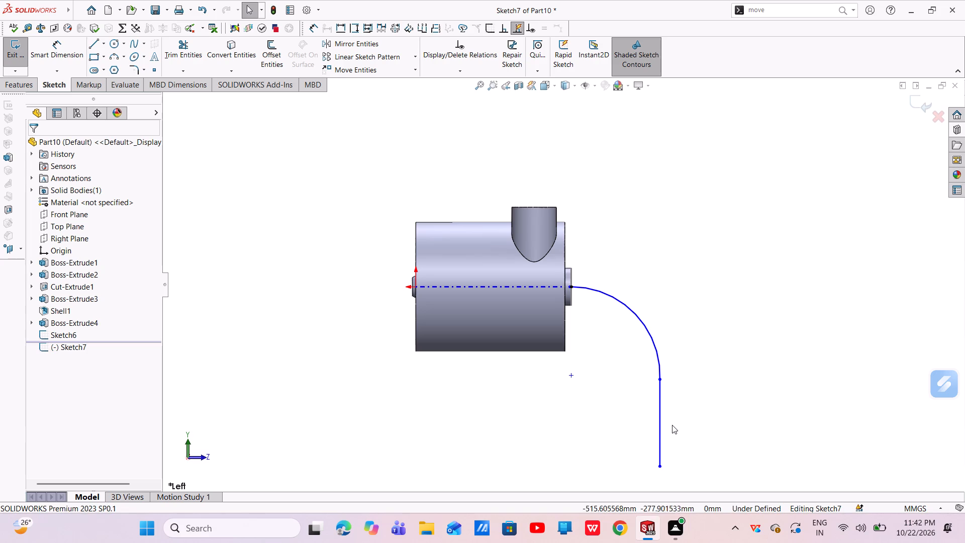
Dimension the vertical line of the path to a length of 100 mm.
left_click(76, 51)
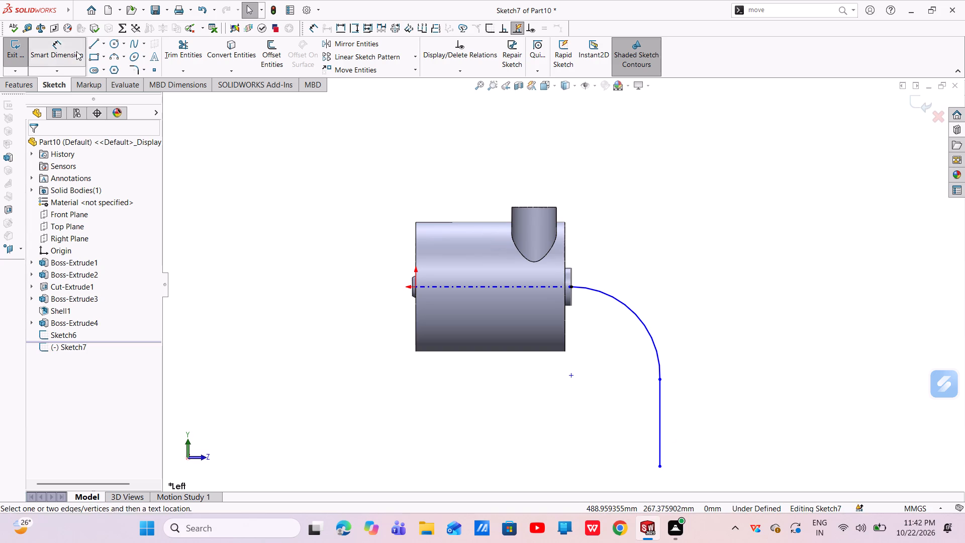
left_click(663, 417)
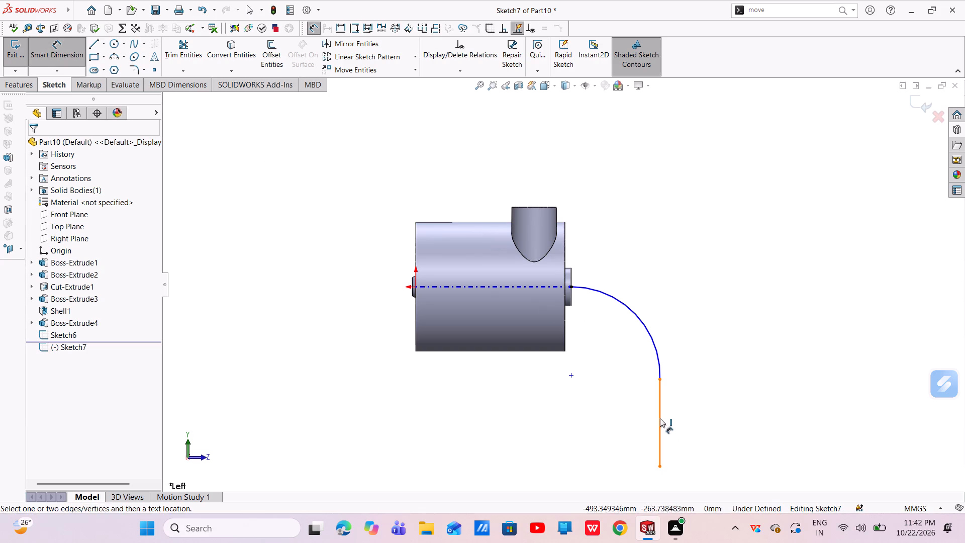
left_click(659, 418)
left_click(748, 403)
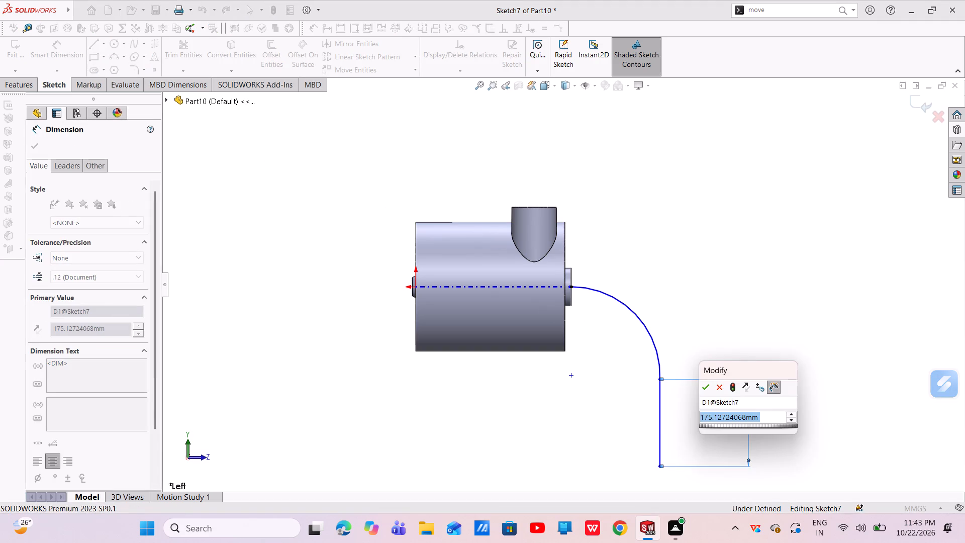
key("BackSpace")
type("10")
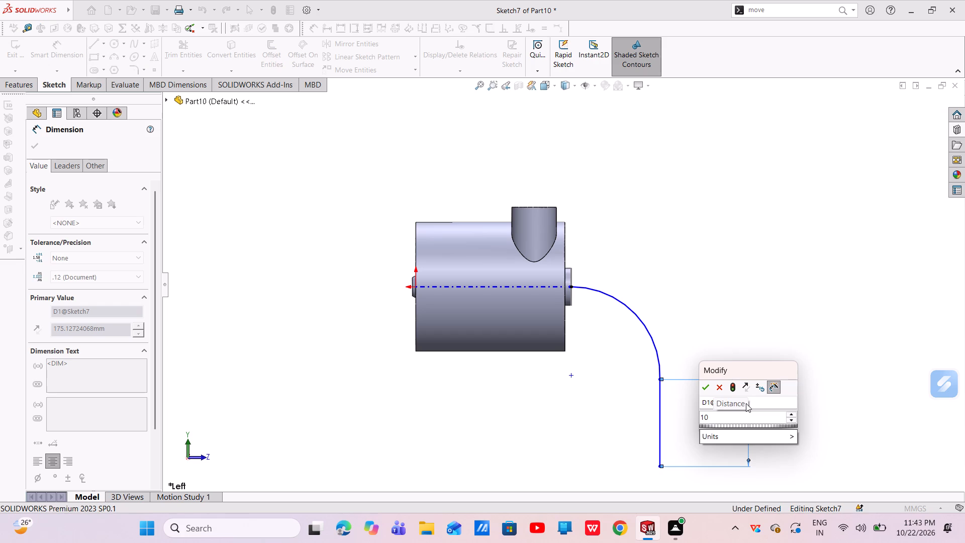
key("0")
key("Return")
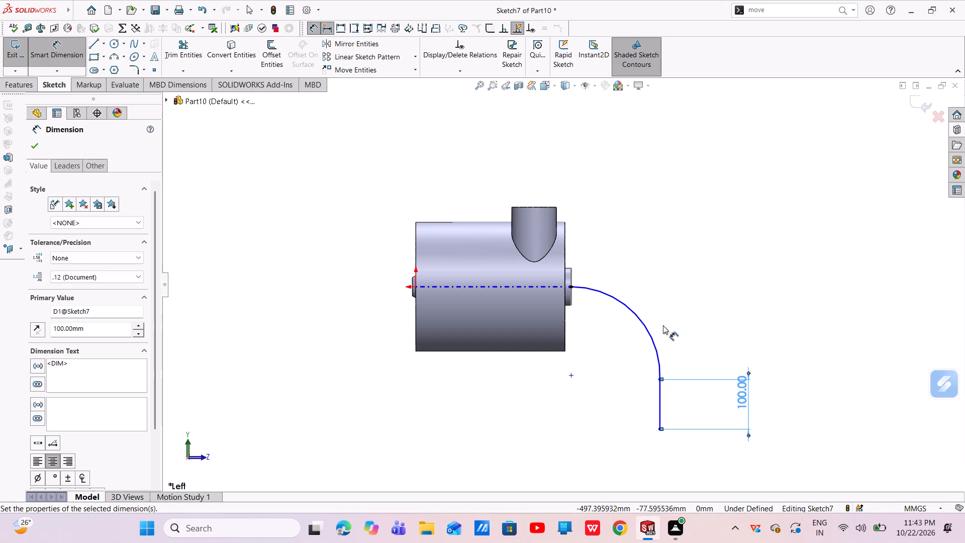
Dimension the path's arc to a radius of 100 mm.
left_click(647, 327)
left_click(565, 381)
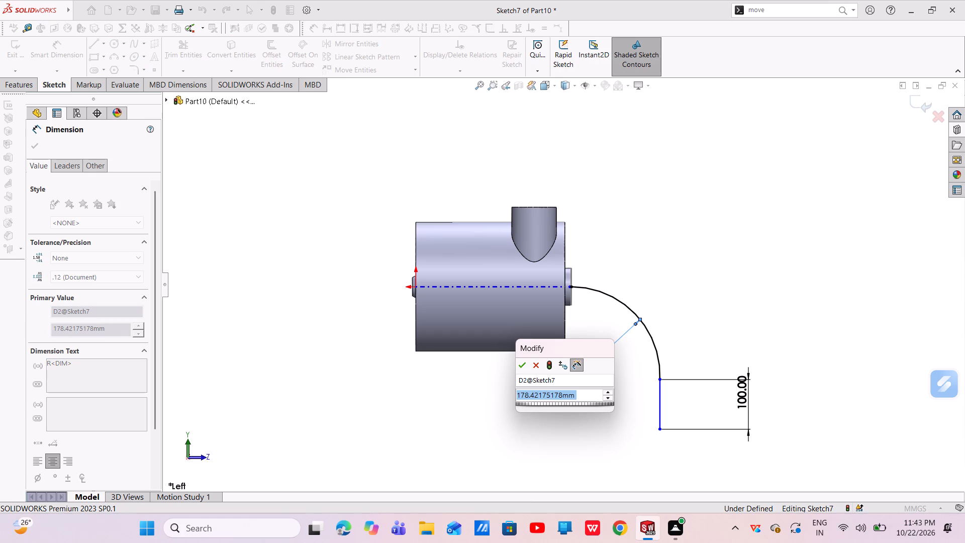
key("BackSpace")
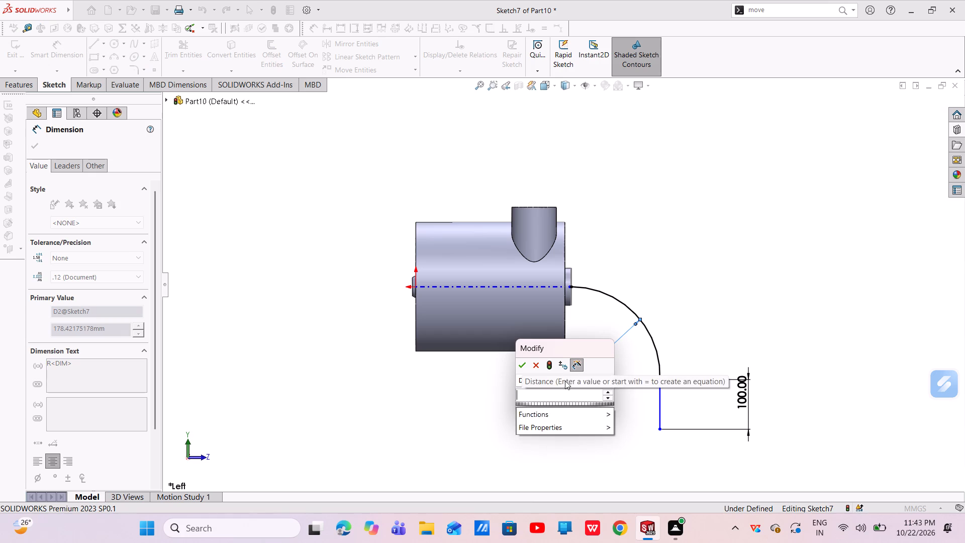
type("100")
key("Return")
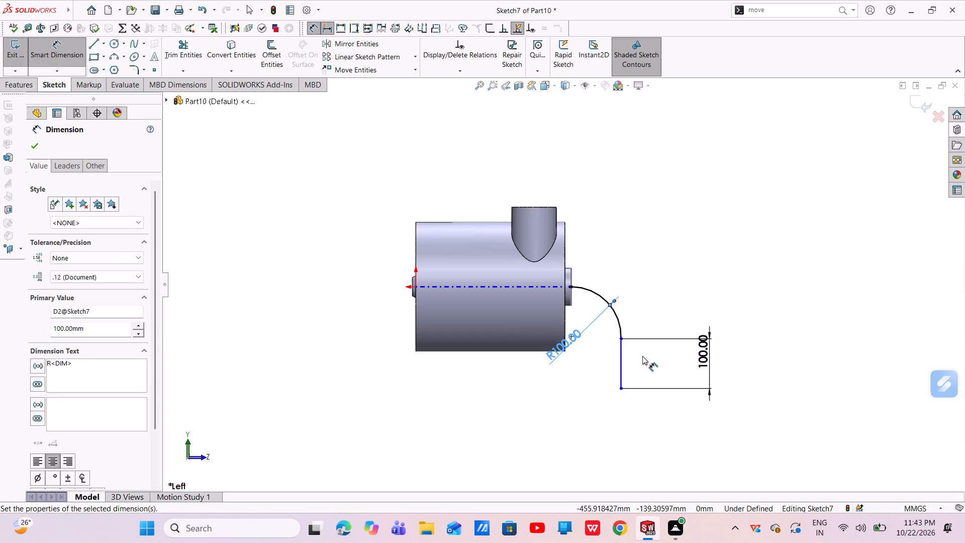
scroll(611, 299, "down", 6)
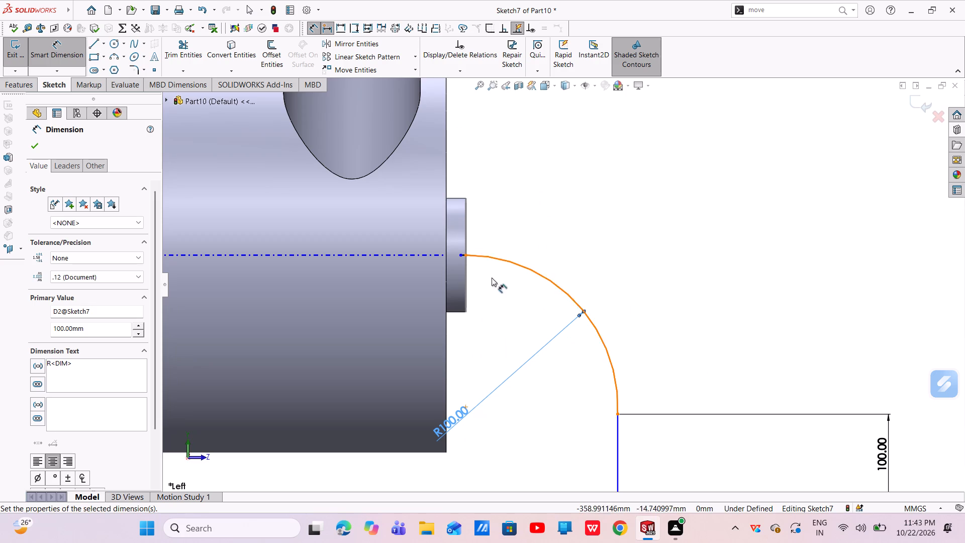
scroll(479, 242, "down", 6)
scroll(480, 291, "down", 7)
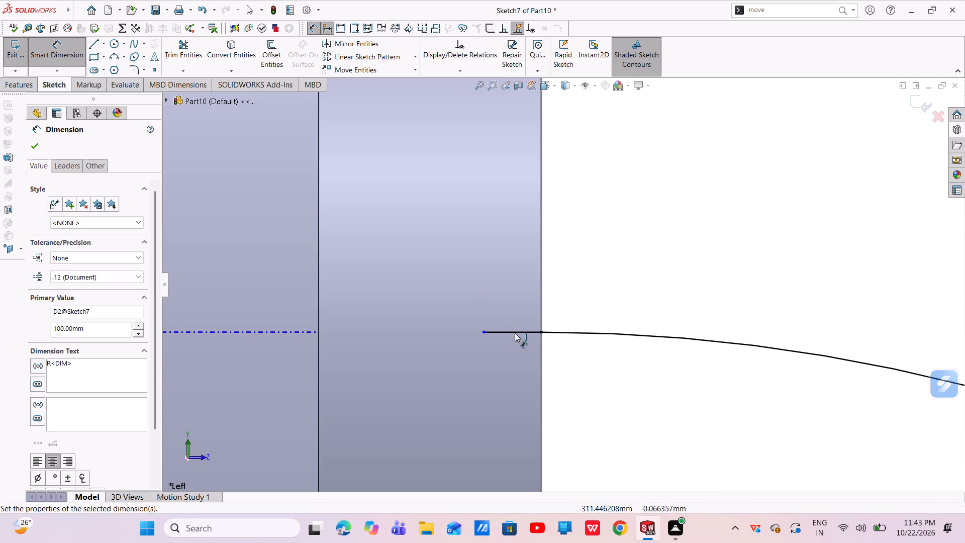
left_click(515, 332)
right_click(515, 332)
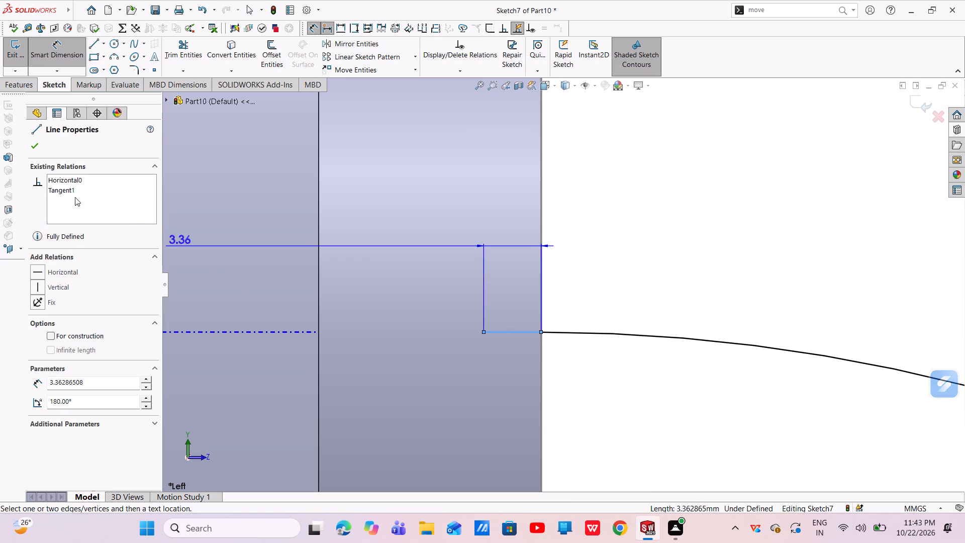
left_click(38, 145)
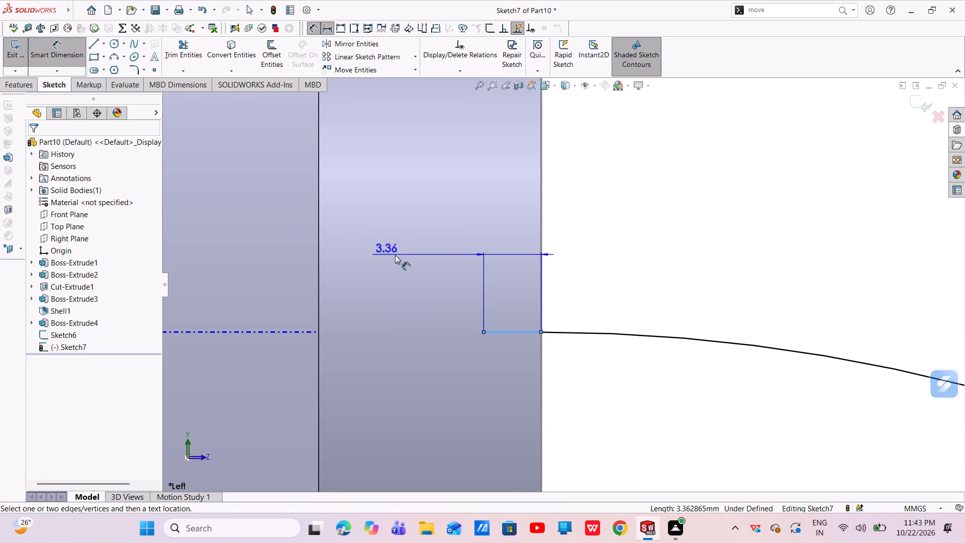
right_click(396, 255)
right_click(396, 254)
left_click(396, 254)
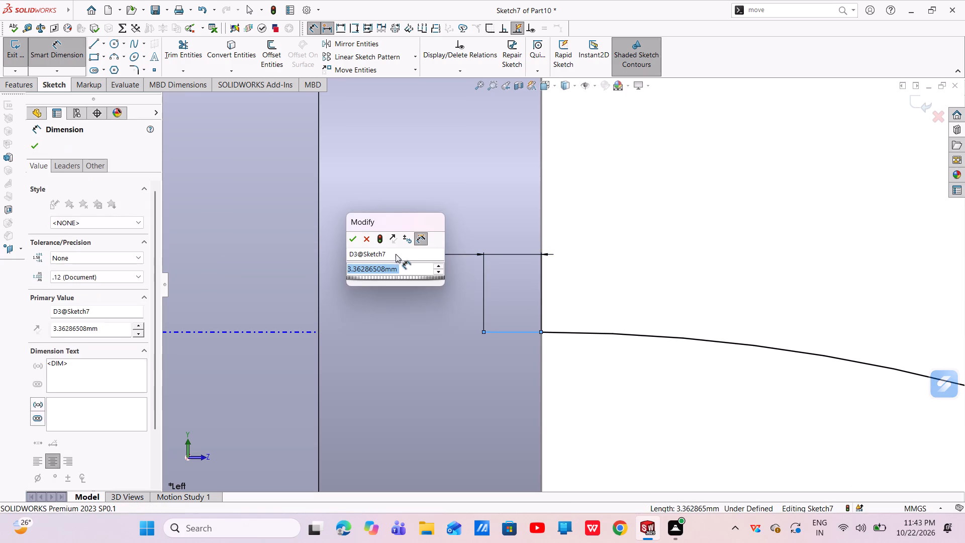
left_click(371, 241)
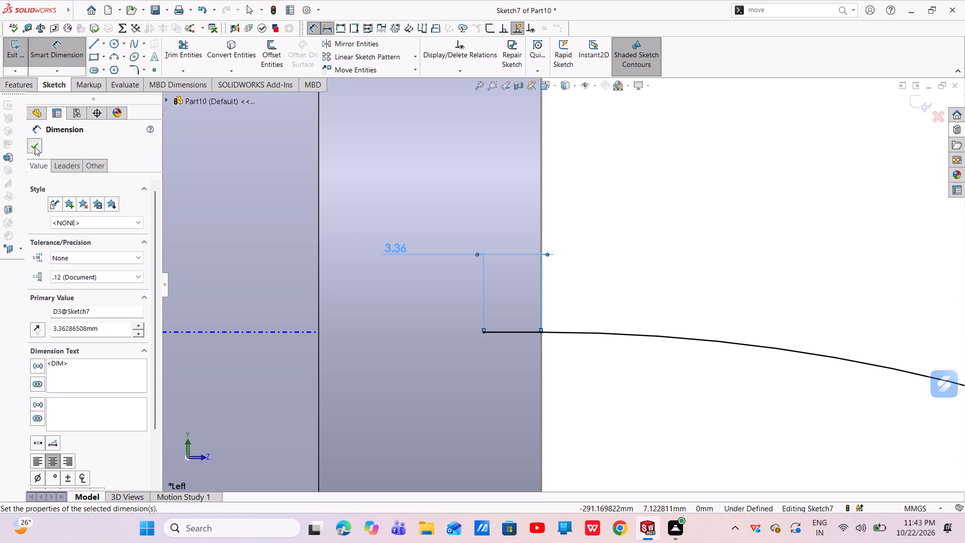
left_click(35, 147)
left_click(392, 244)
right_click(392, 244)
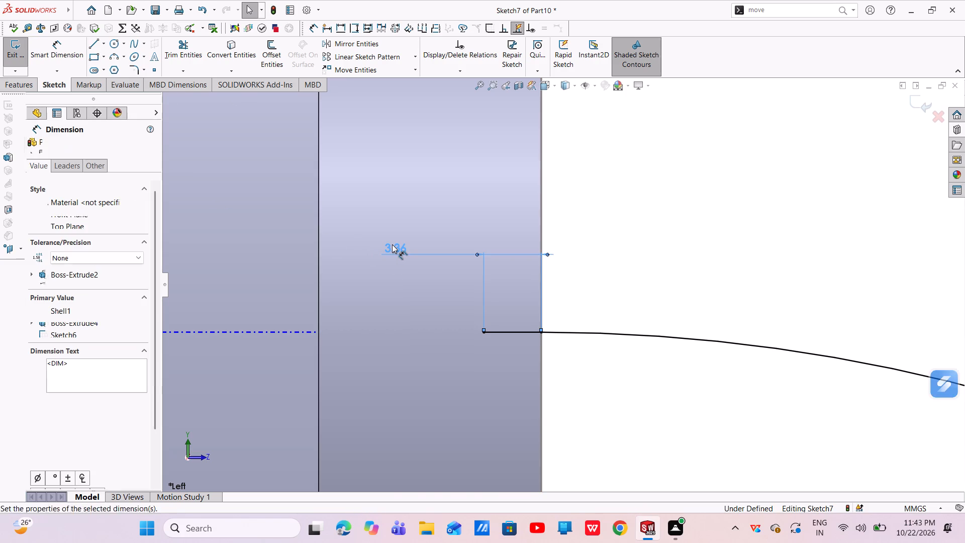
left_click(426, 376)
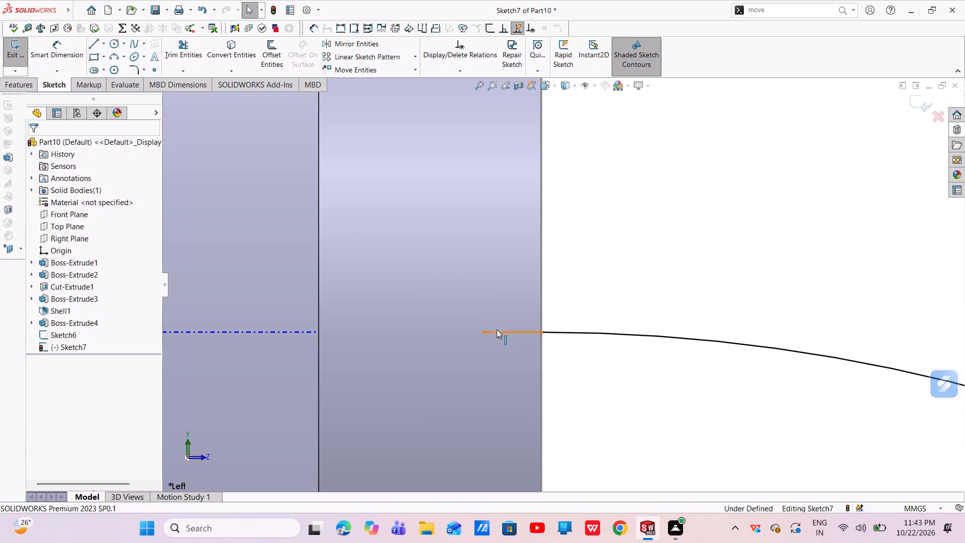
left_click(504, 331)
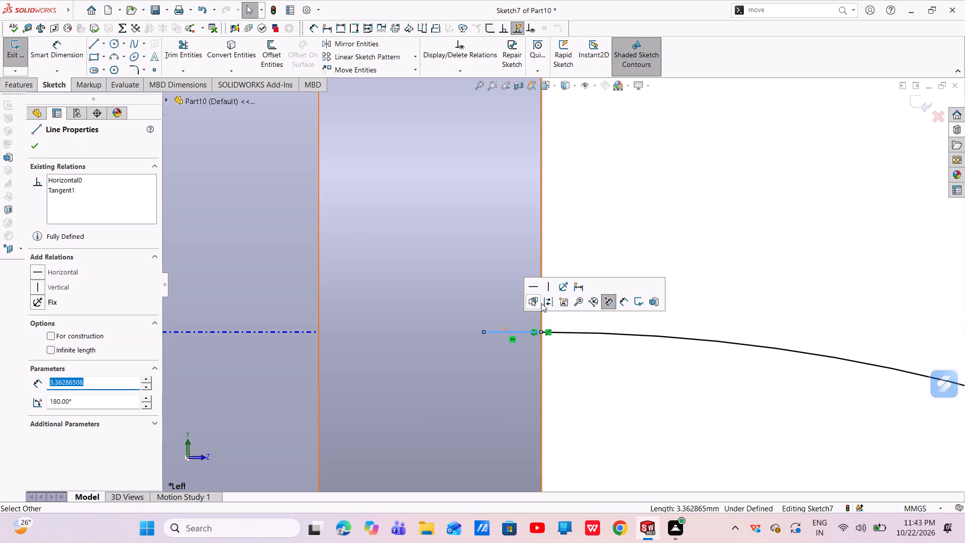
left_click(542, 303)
Finish the curved path sketch at the end boss.
scroll(542, 303, "up", 14)
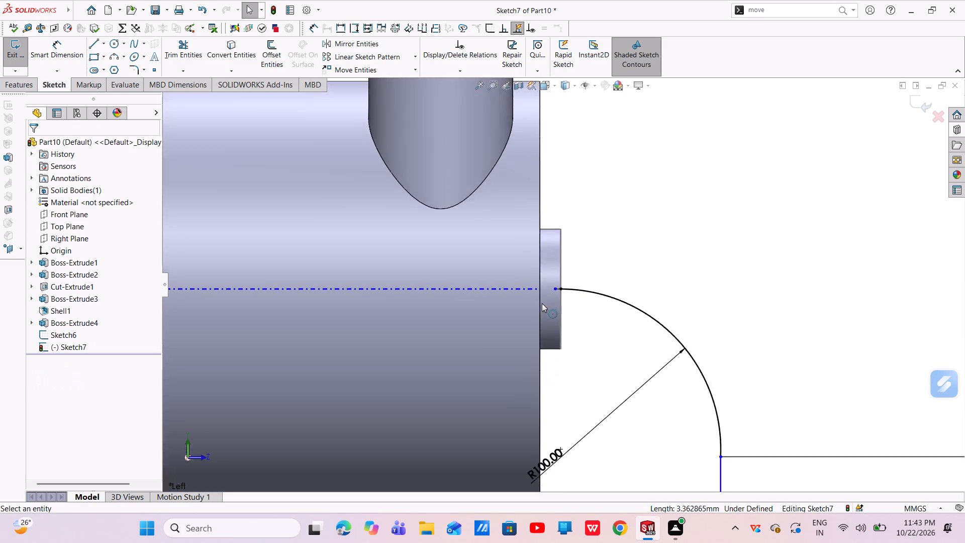
scroll(542, 303, "up", 3)
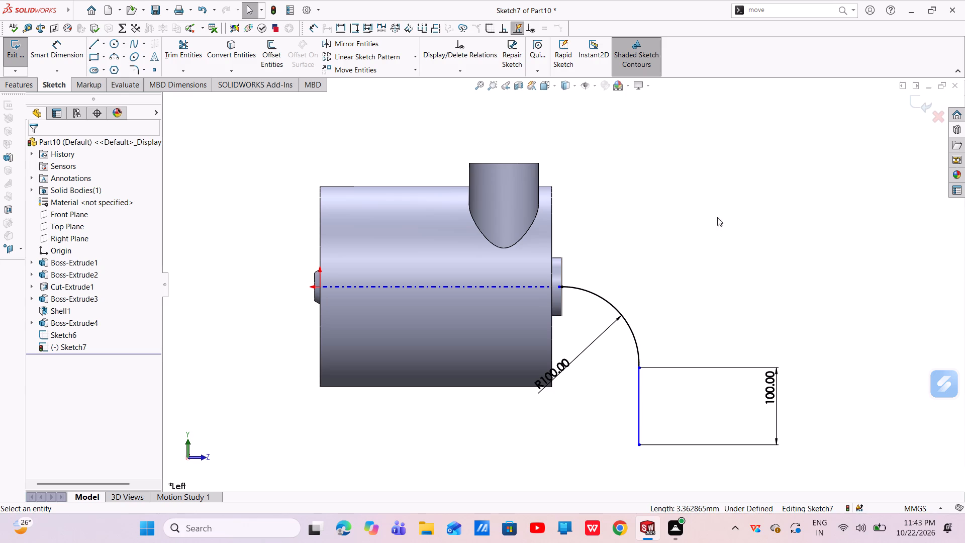
left_click(907, 104)
left_click(926, 104)
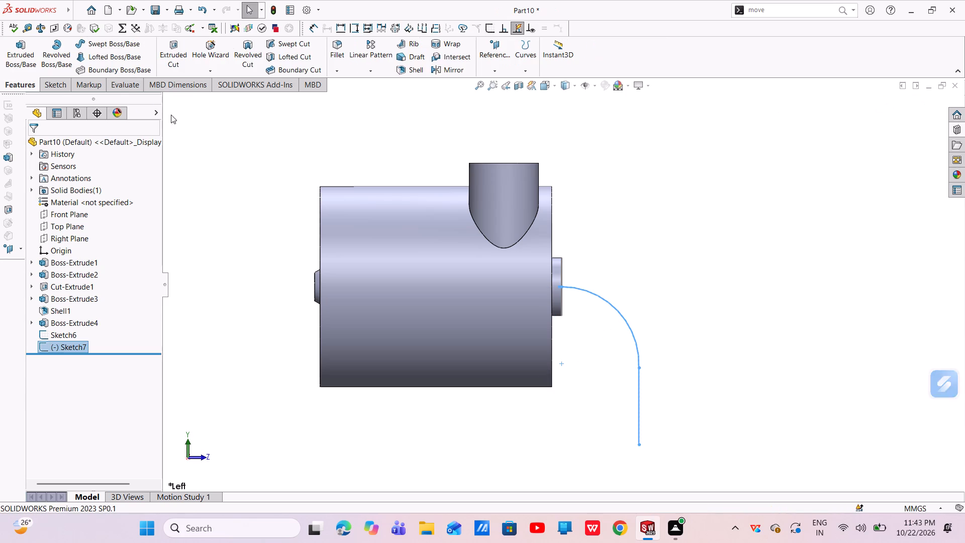
Create a swept boss using the end boss's ring-shaped end face as the profile and the curved sketch as the path.
left_click(89, 44)
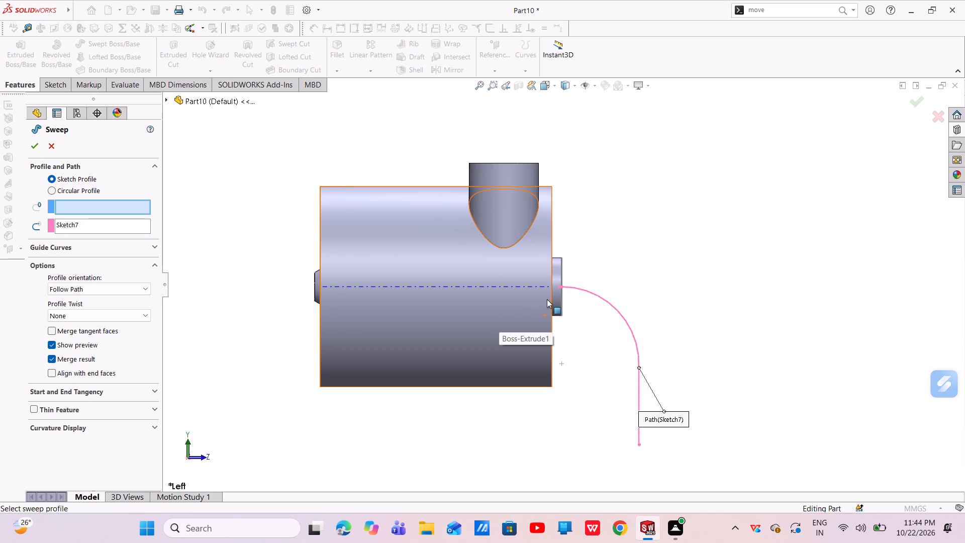
middle_click_drag(547, 299, 507, 308)
scroll(507, 308, "up", 1)
scroll(534, 265, "down", 7)
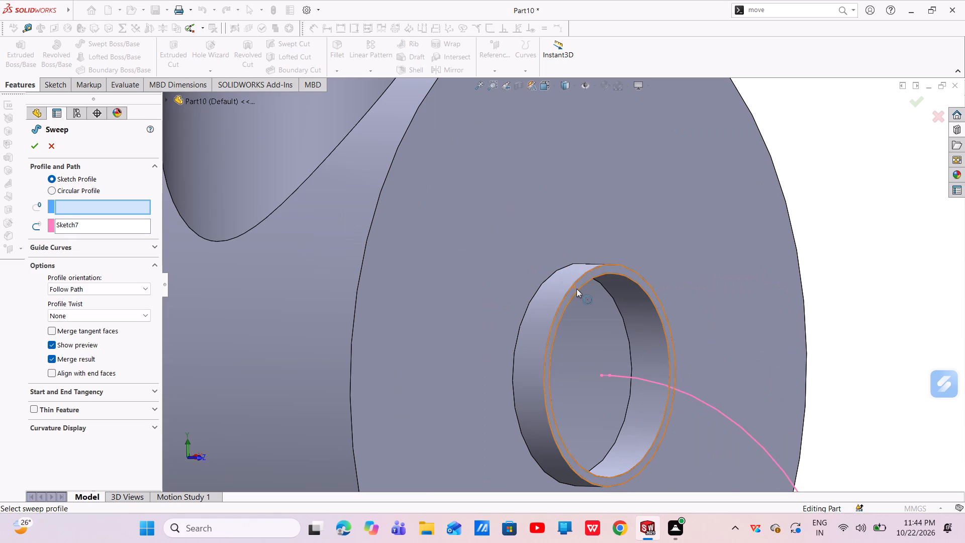
left_click(573, 289)
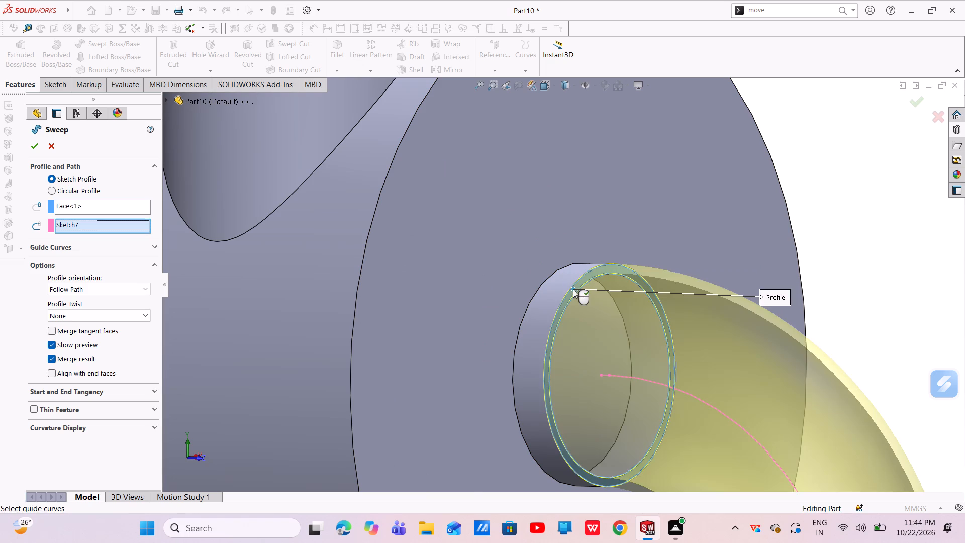
scroll(587, 326, "up", 13)
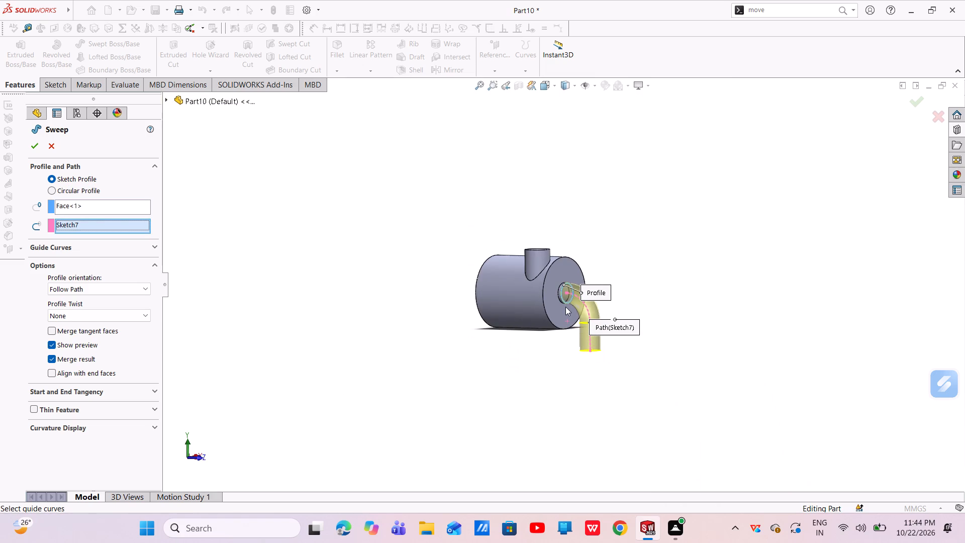
scroll(565, 307, "down", 2)
middle_click_drag(582, 318, 596, 326)
middle_click_drag(578, 333, 591, 331)
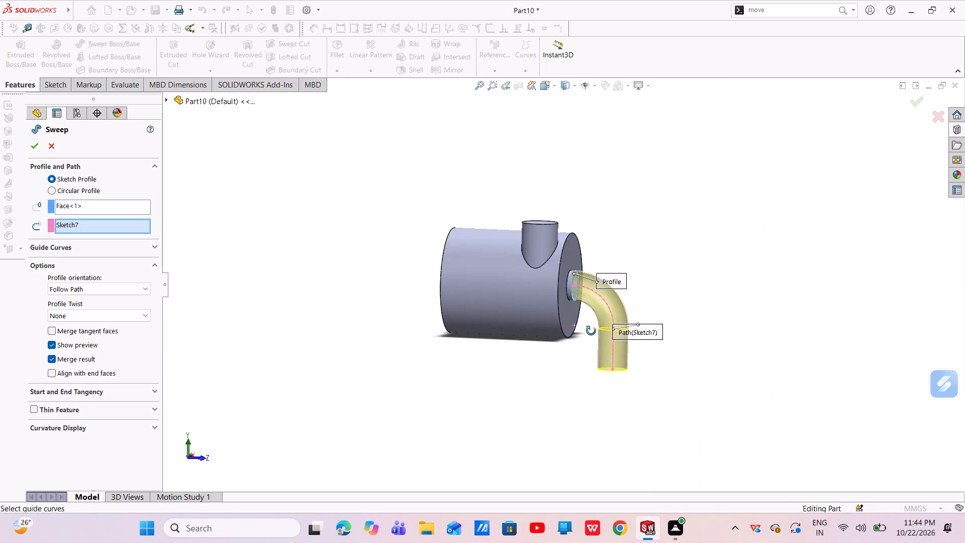
middle_click_drag(591, 331, 598, 332)
scroll(598, 332, "down", 2)
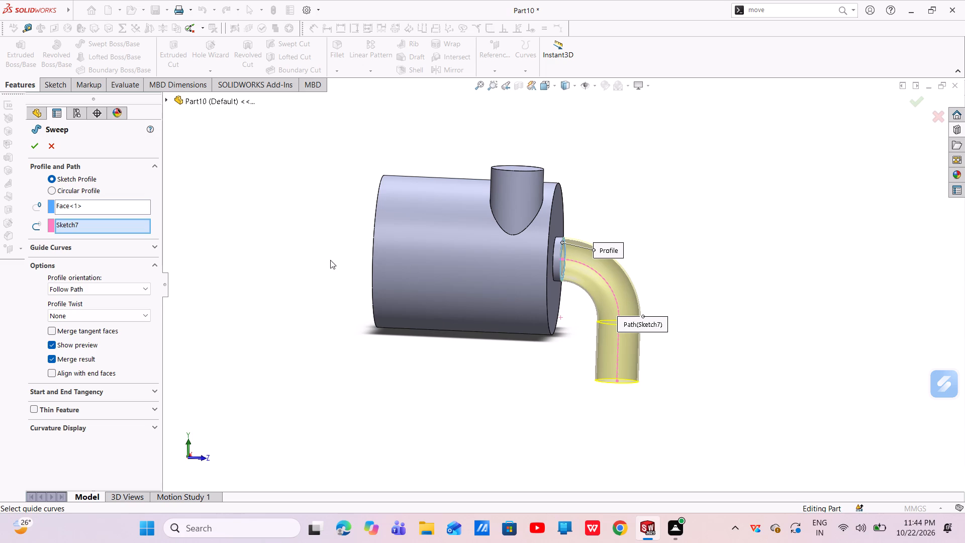
left_click(33, 151)
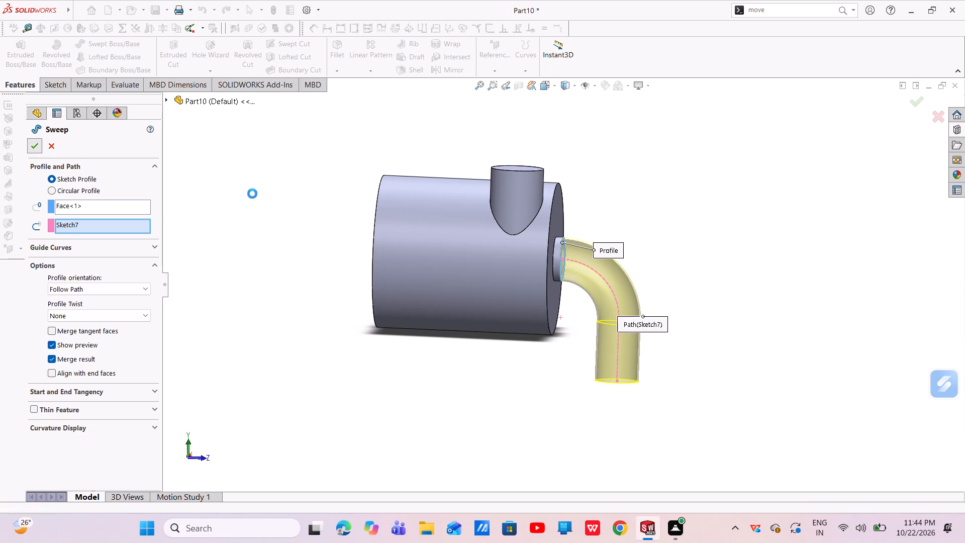
Start a sketch on the Top Plane and draw a corner rectangle about 111 by 386 mm overlapping the cylinder's side-boss side.
scroll(478, 280, "up", 3)
middle_click_drag(502, 301, 444, 216)
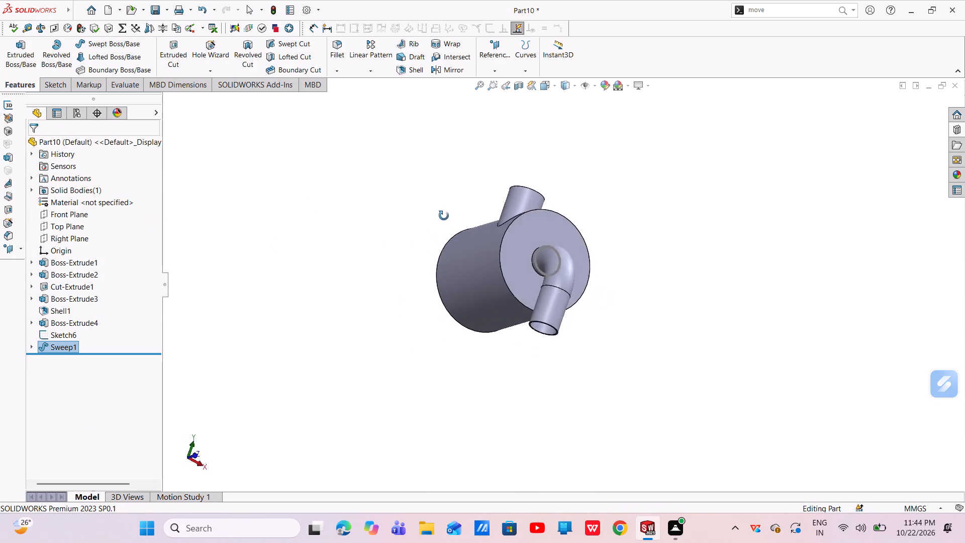
middle_click_drag(444, 216, 533, 317)
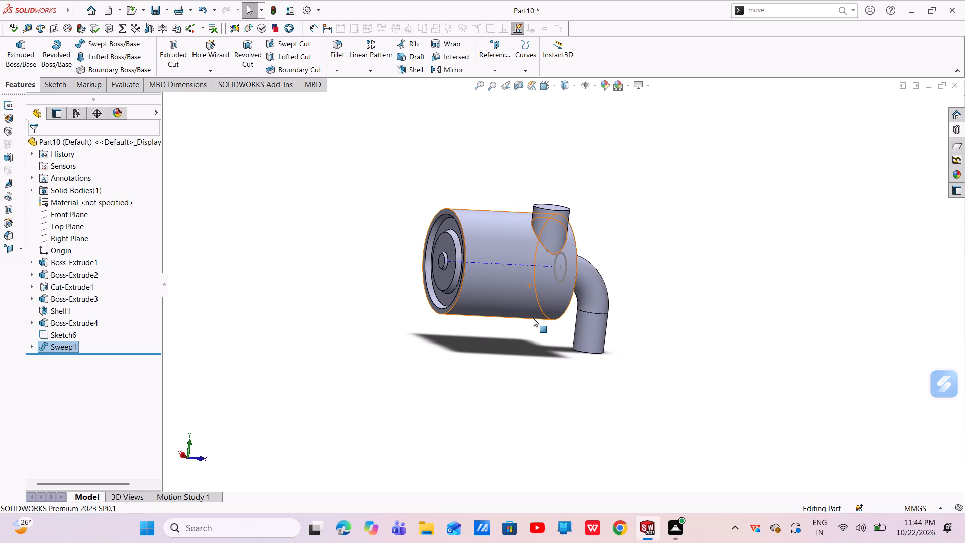
left_click(62, 225)
left_click(74, 212)
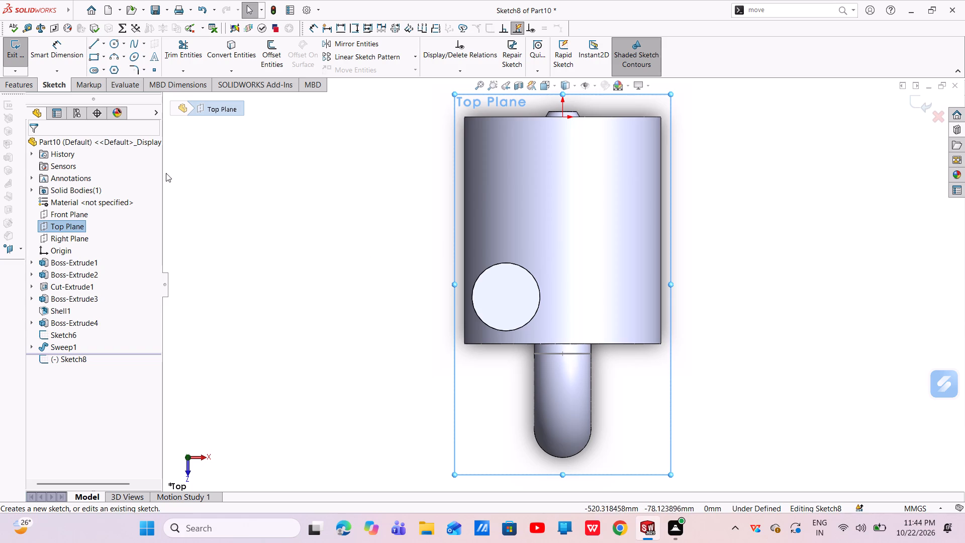
left_click(90, 58)
scroll(439, 310, "down", 1)
scroll(440, 311, "up", 3)
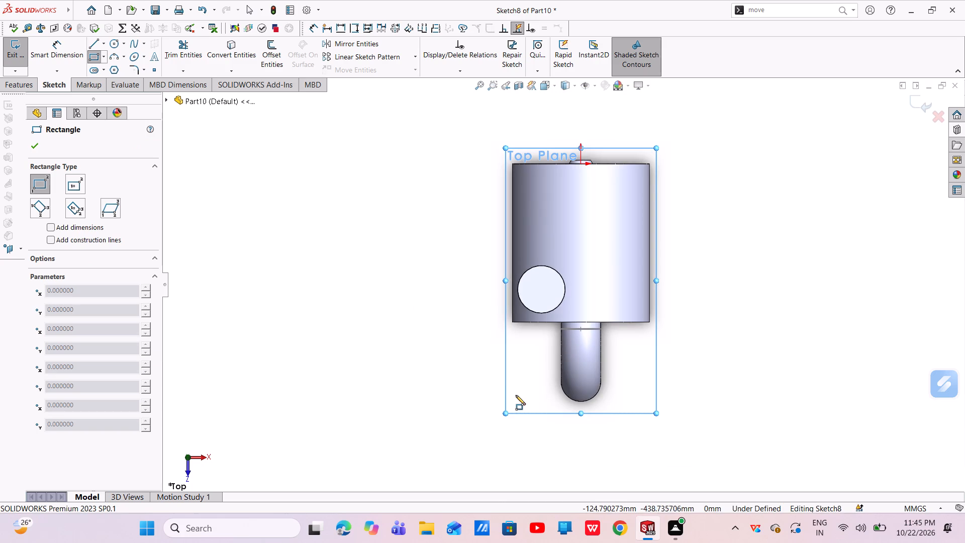
left_click(486, 401)
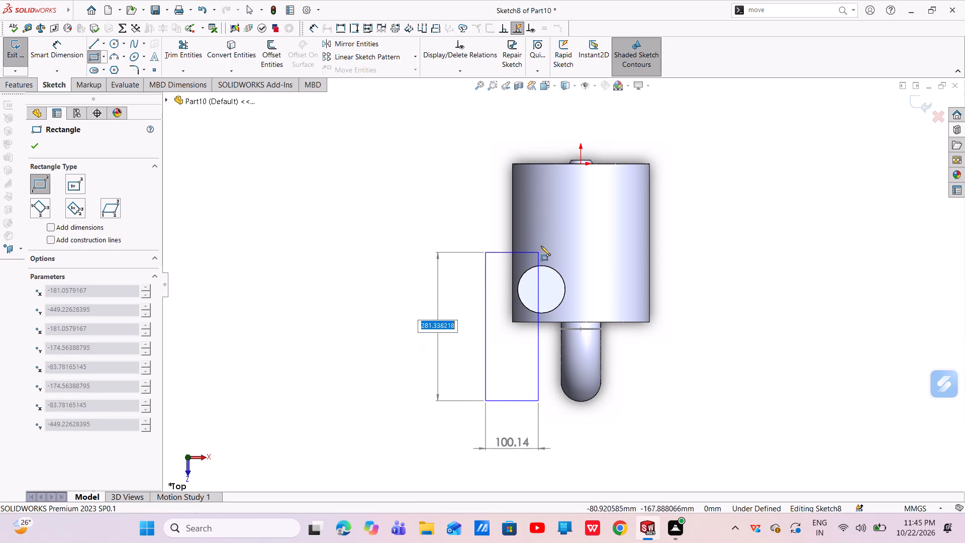
left_click(544, 197)
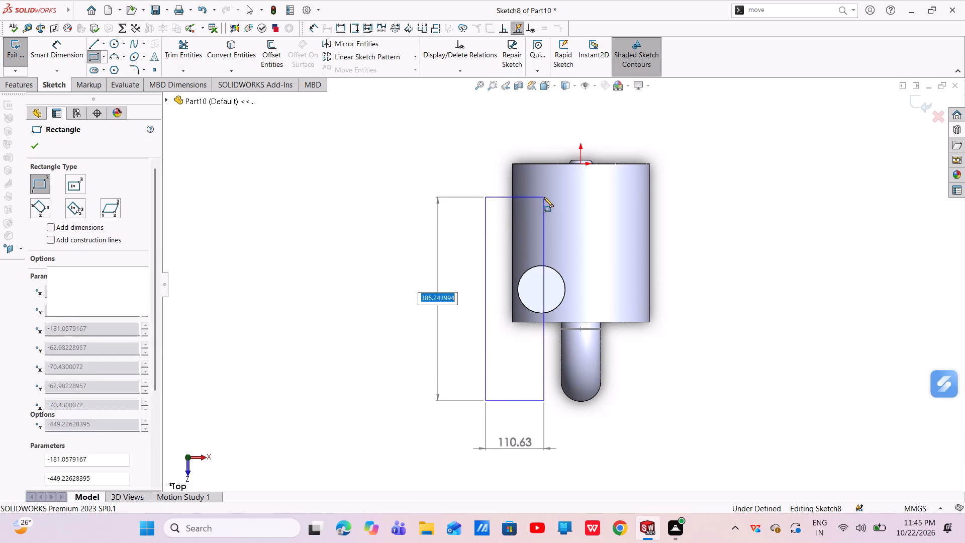
right_click(544, 197)
left_click(552, 204)
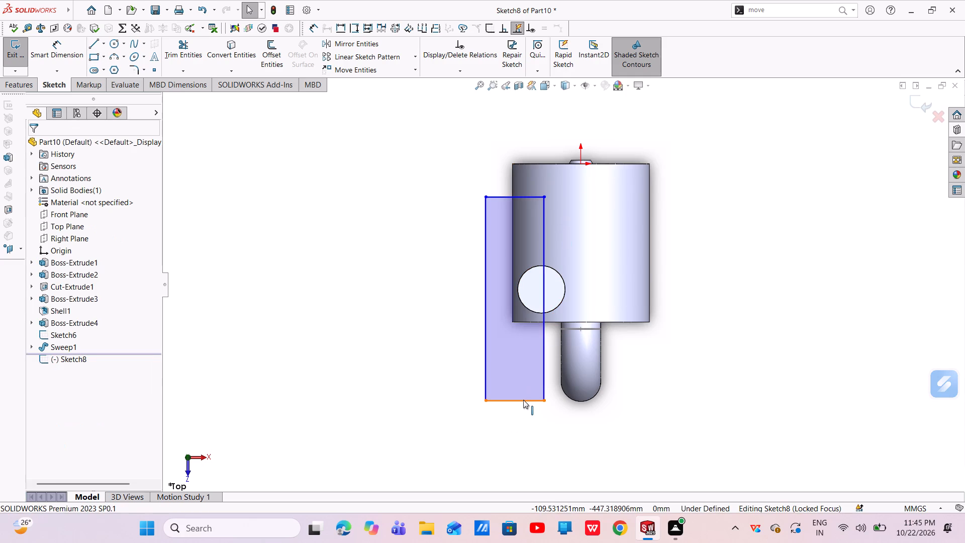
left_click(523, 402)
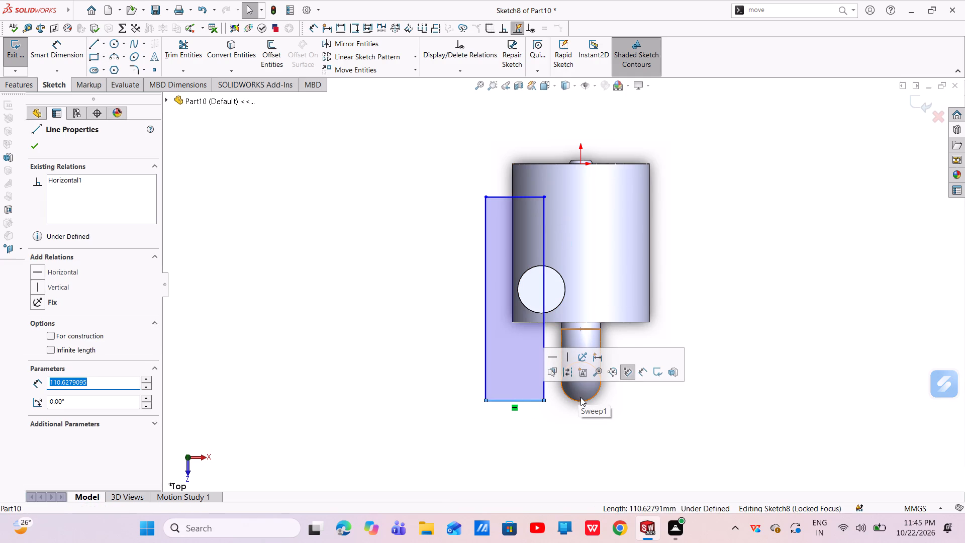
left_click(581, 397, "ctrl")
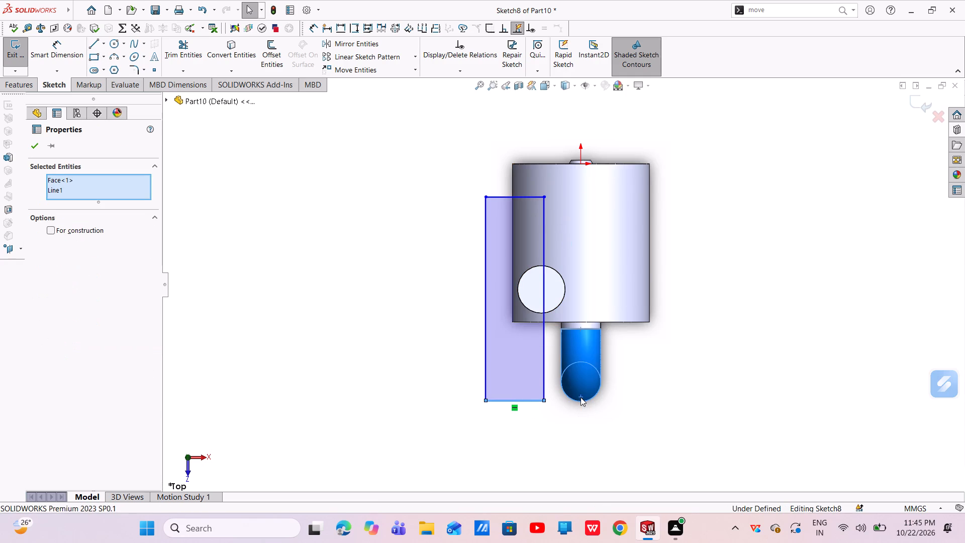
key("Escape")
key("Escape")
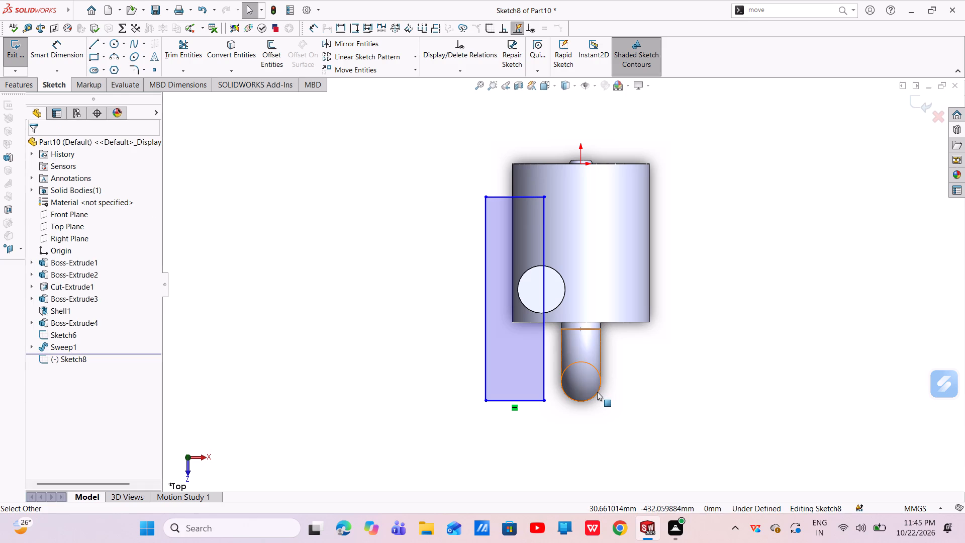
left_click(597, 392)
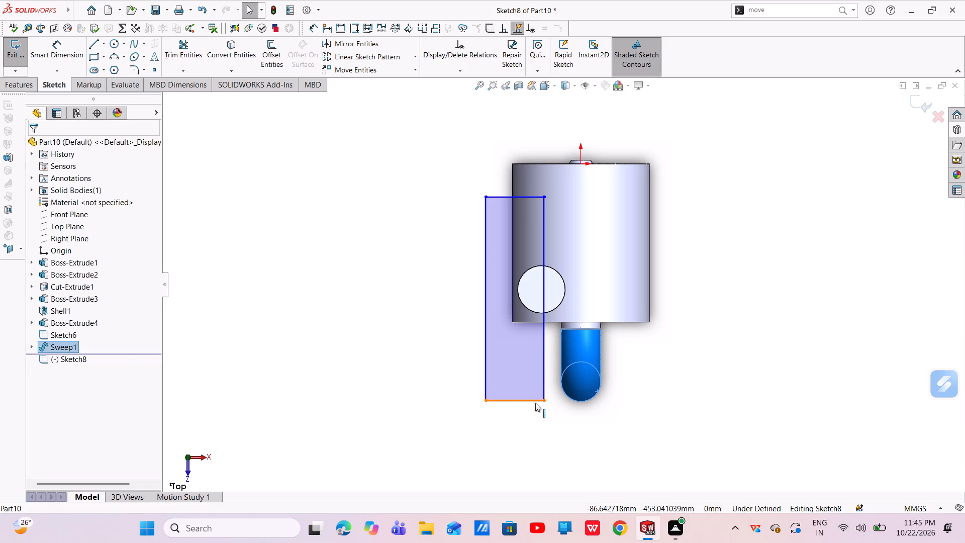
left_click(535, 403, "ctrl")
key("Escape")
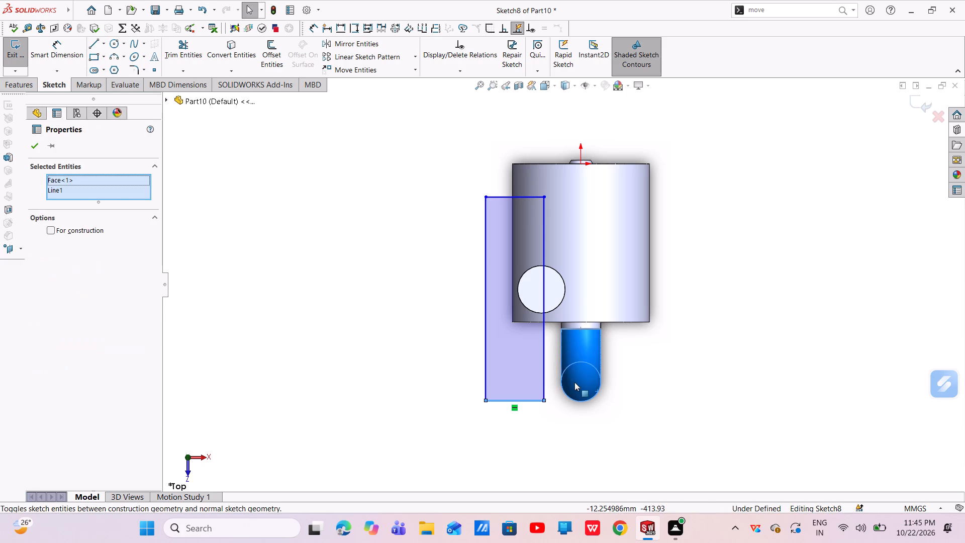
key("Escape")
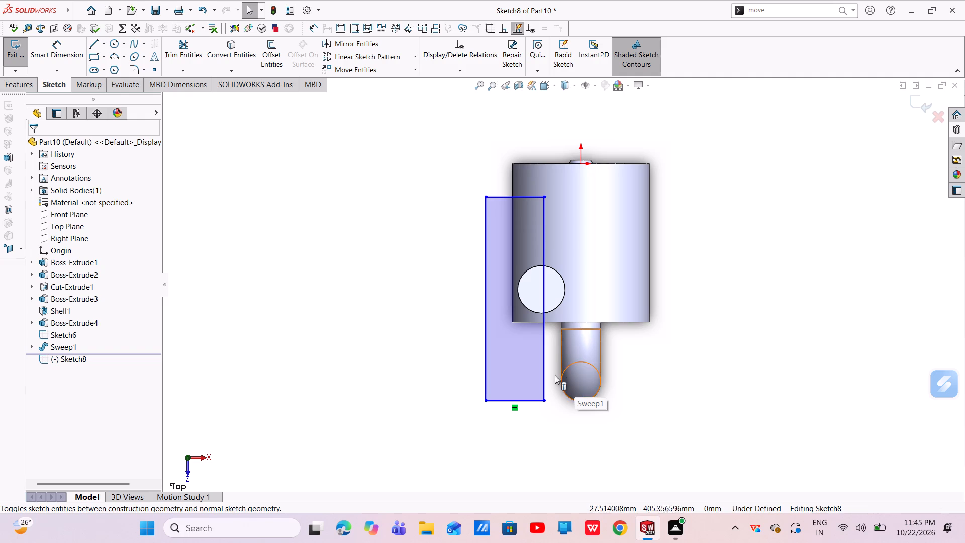
Make the rectangle's lower short edge tangent to the rounded silhouette edge of the swept pipe bend.
left_click(531, 403)
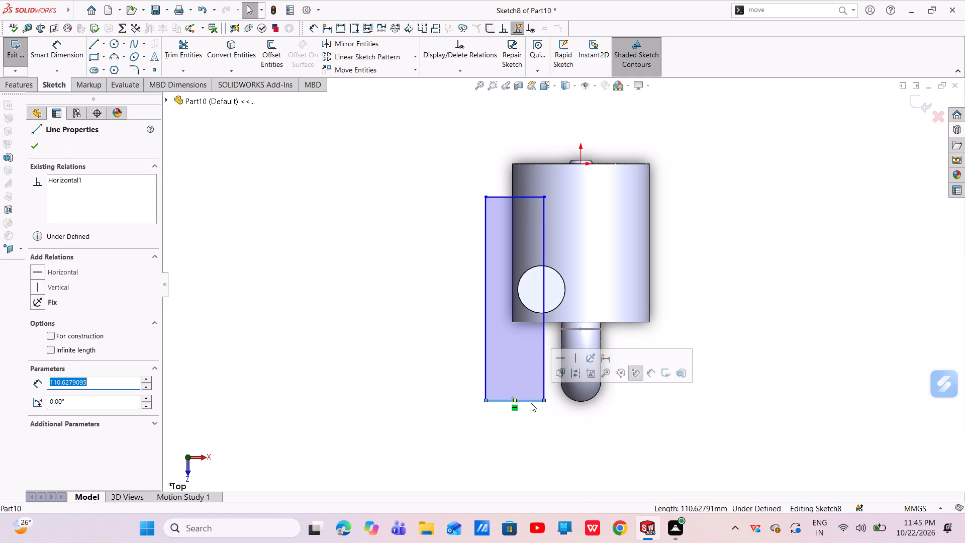
left_click(586, 402, "ctrl")
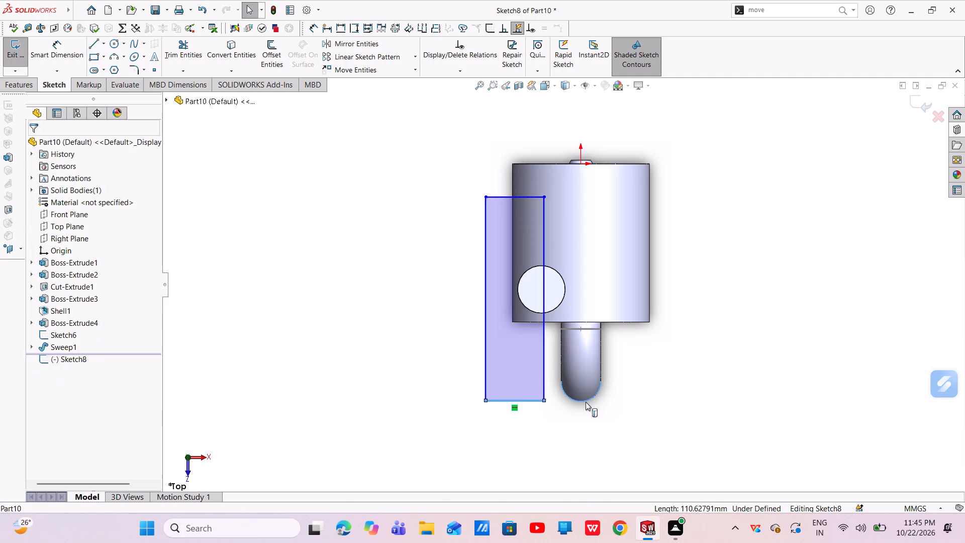
left_click(627, 359)
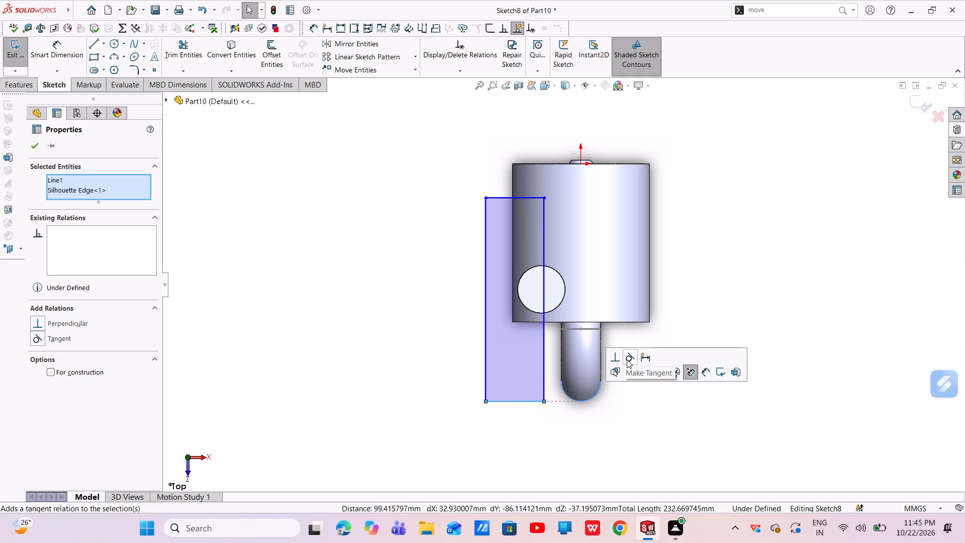
Apply a tangent relation between the rectangle's lower short edge and the pipe bend's rounded silhouette edge.
left_click(627, 360)
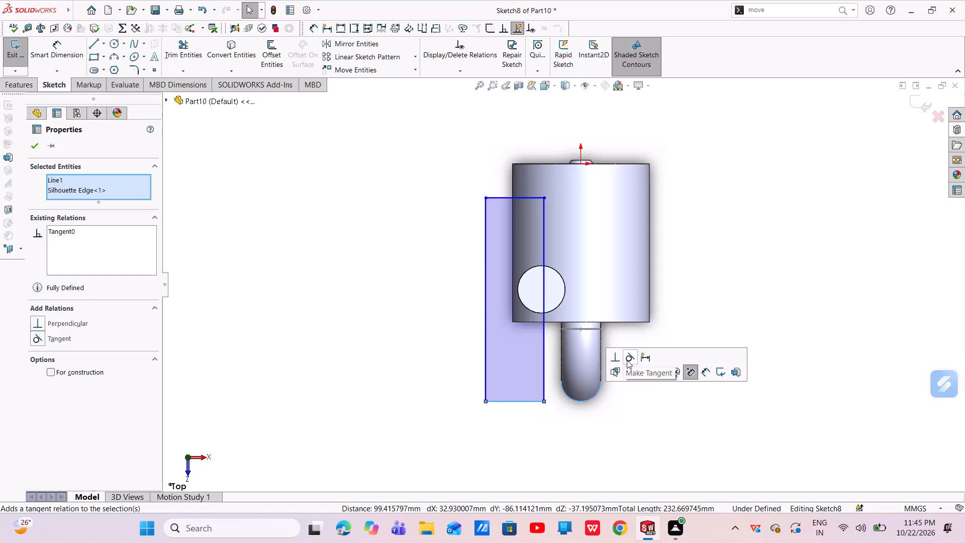
left_click(627, 360)
left_click(40, 340)
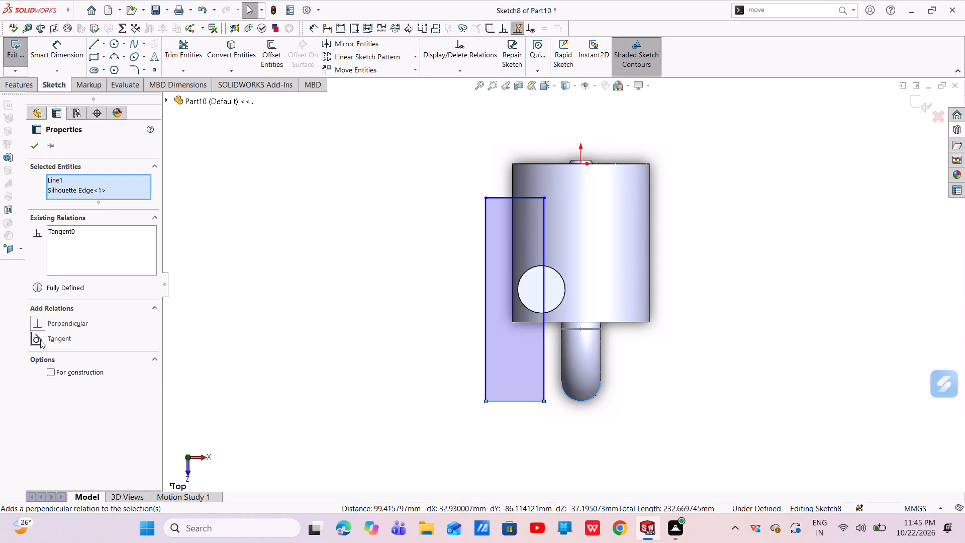
left_click(30, 146)
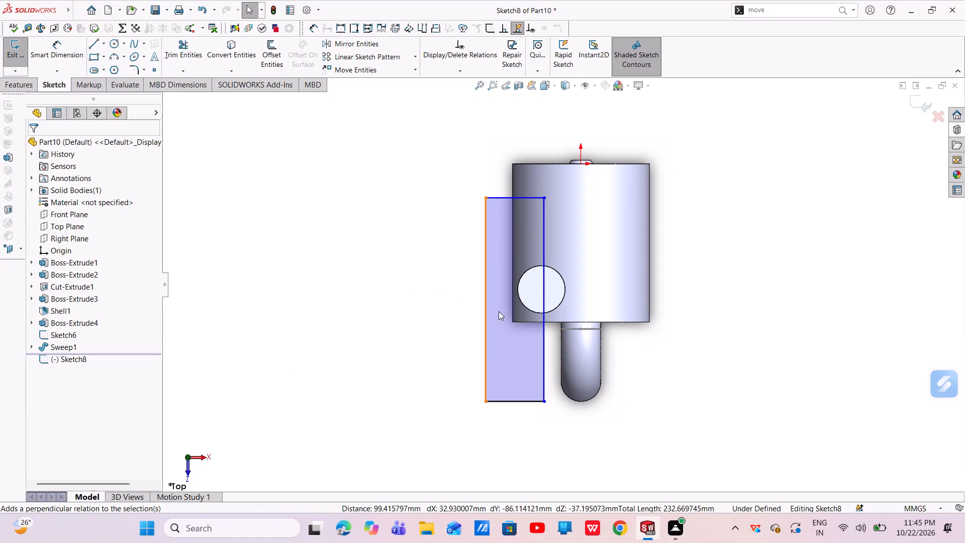
Dimension the rectangle 50 mm wide and 450 mm long.
scroll(495, 313, "down", 1)
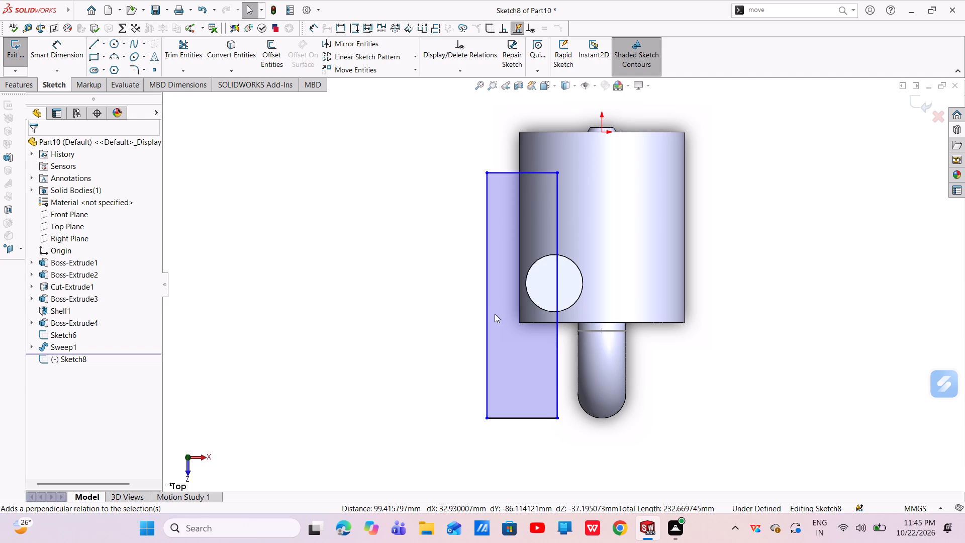
left_click(66, 58)
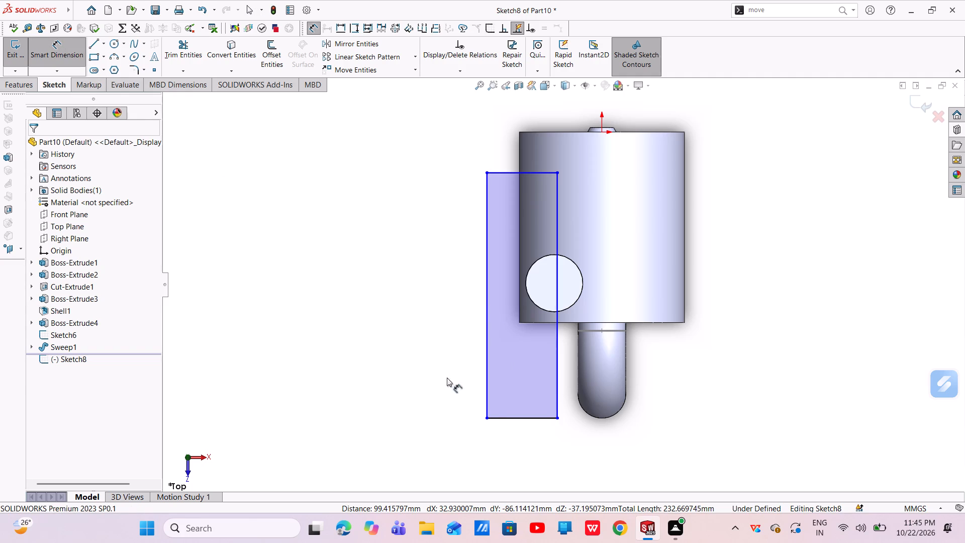
left_click(510, 417)
left_click(512, 447)
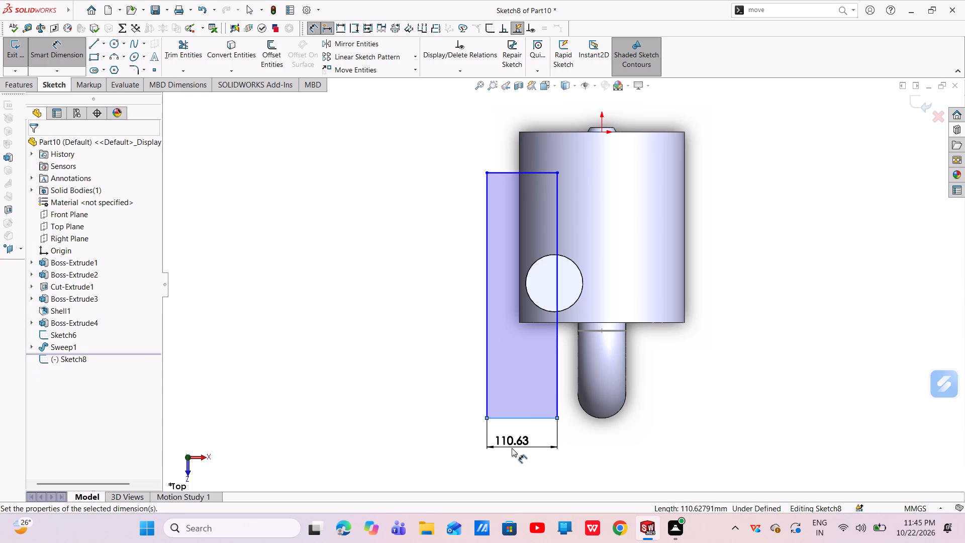
key("BackSpace")
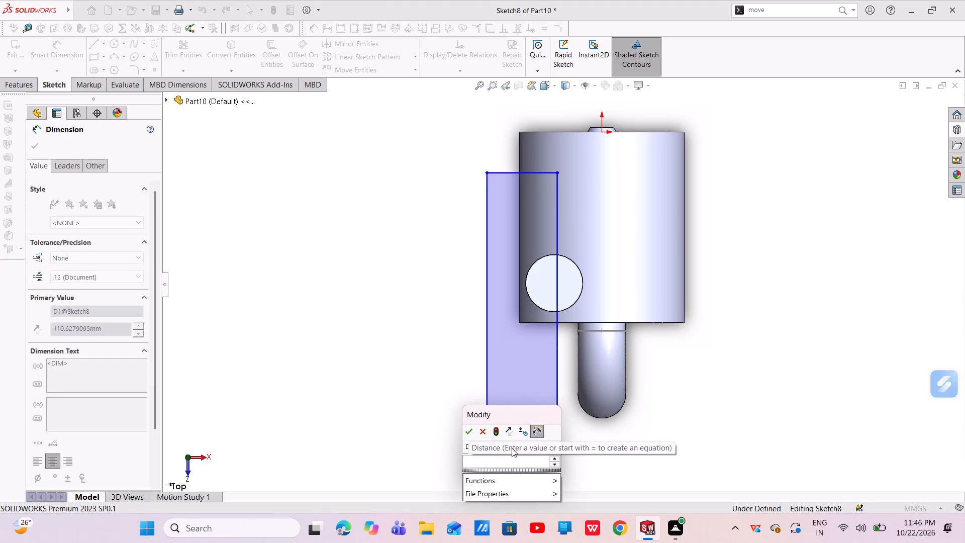
type("50")
key("Return")
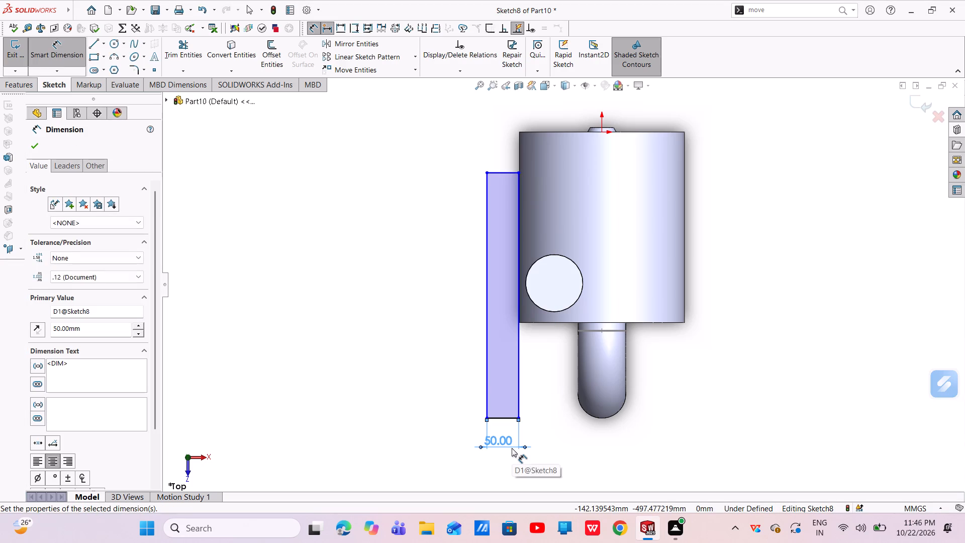
left_click(486, 306)
left_click(449, 308)
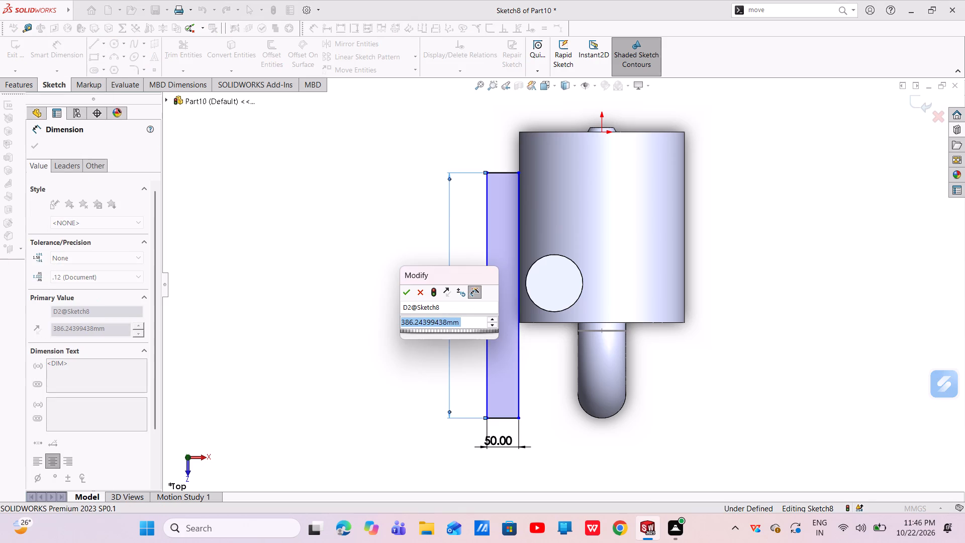
key("BackSpace")
type("450")
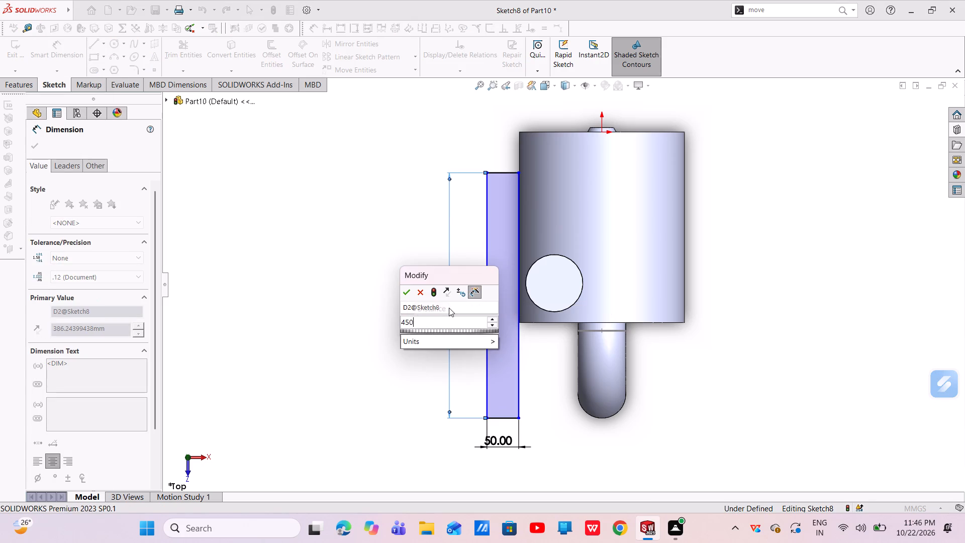
key("Return")
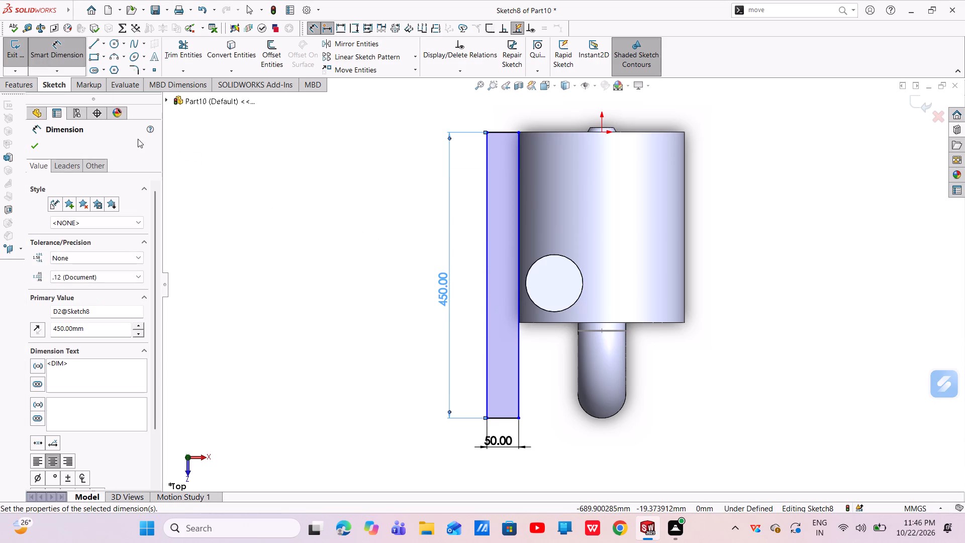
left_click(30, 147)
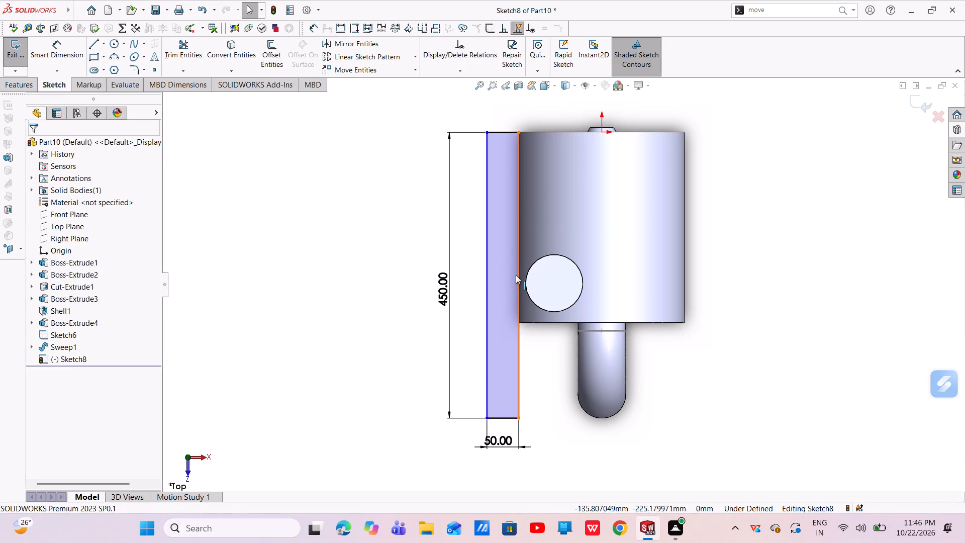
Move the rectangle over the cylinder's side-boss side and make its outer long edge collinear with the cylinder's silhouette edge.
left_click_drag(518, 277, 555, 287)
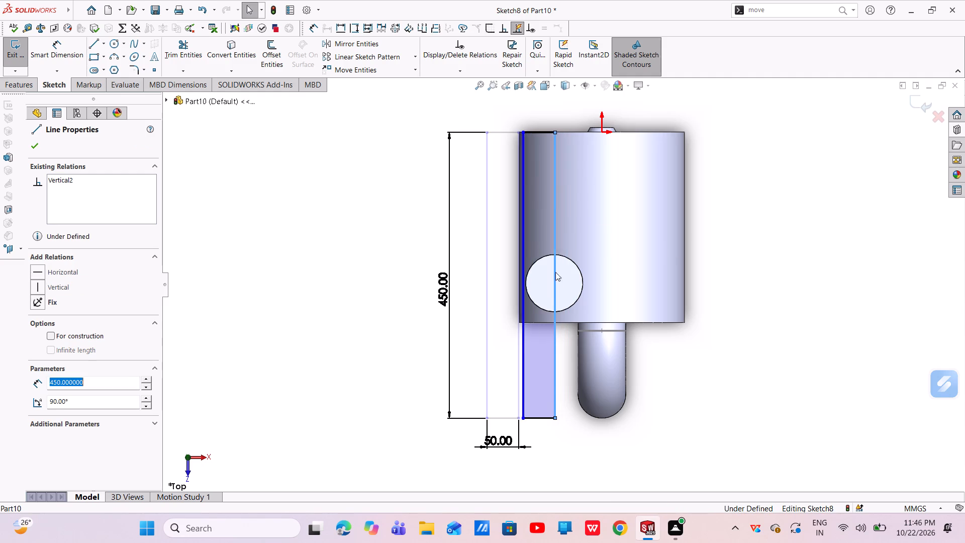
scroll(527, 238, "down", 4)
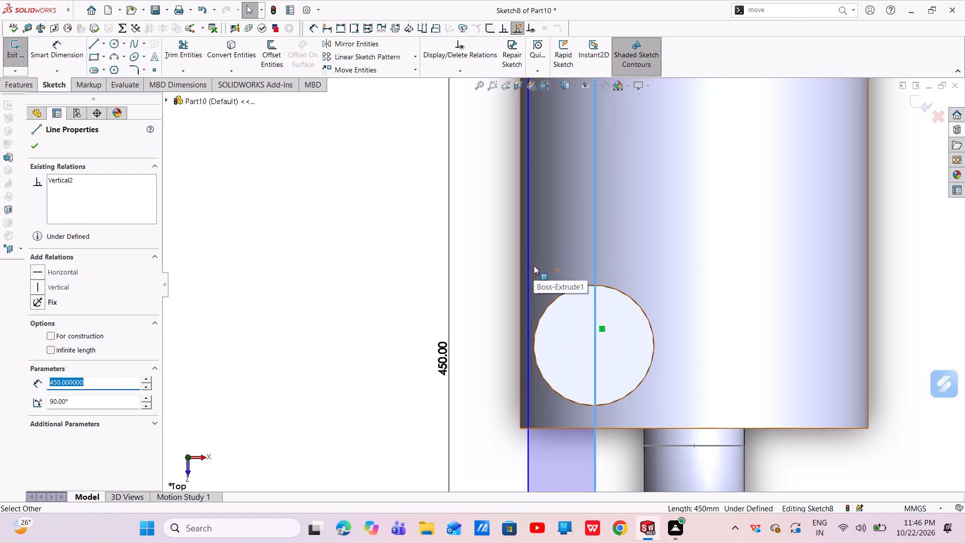
key("Escape")
left_click(527, 264)
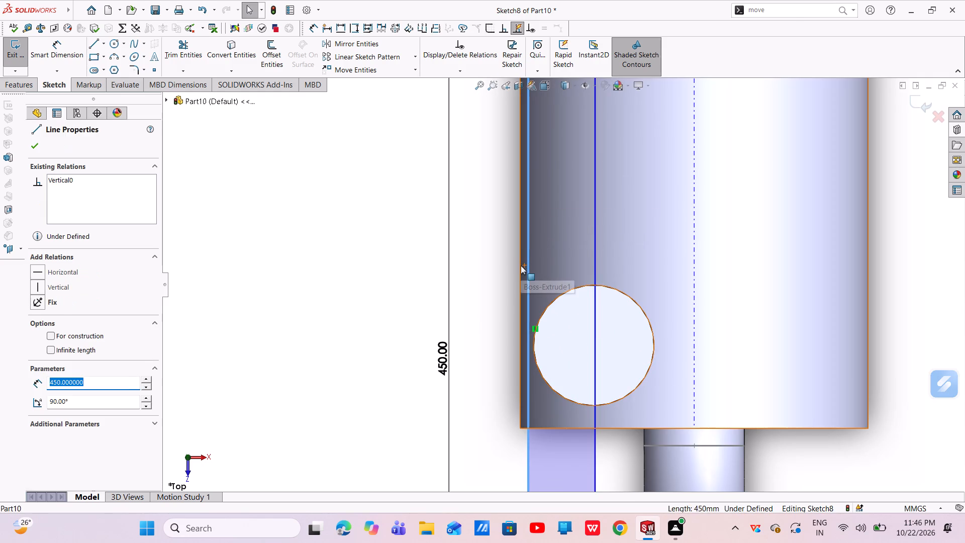
left_click(521, 265, "ctrl")
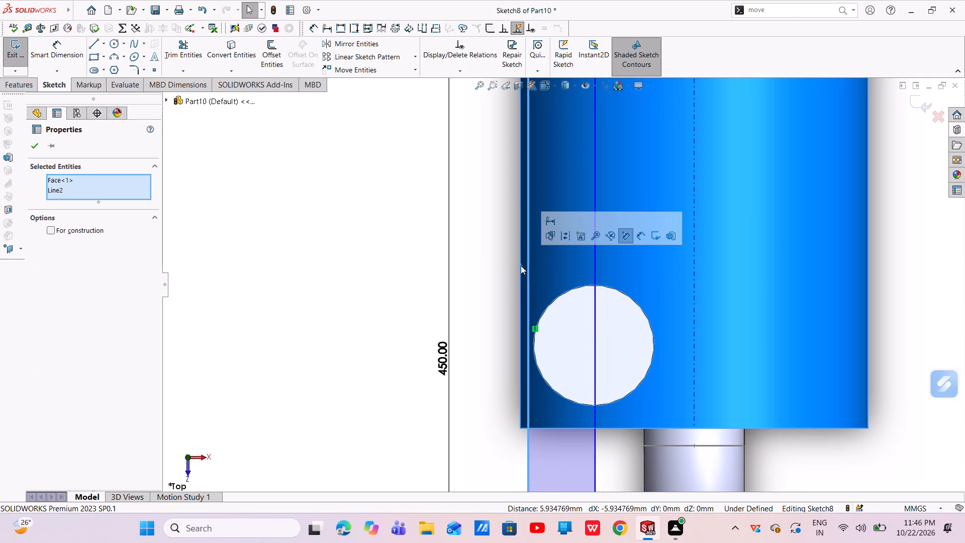
key("Escape")
key("Escape")
key("Escape")
left_click(528, 271)
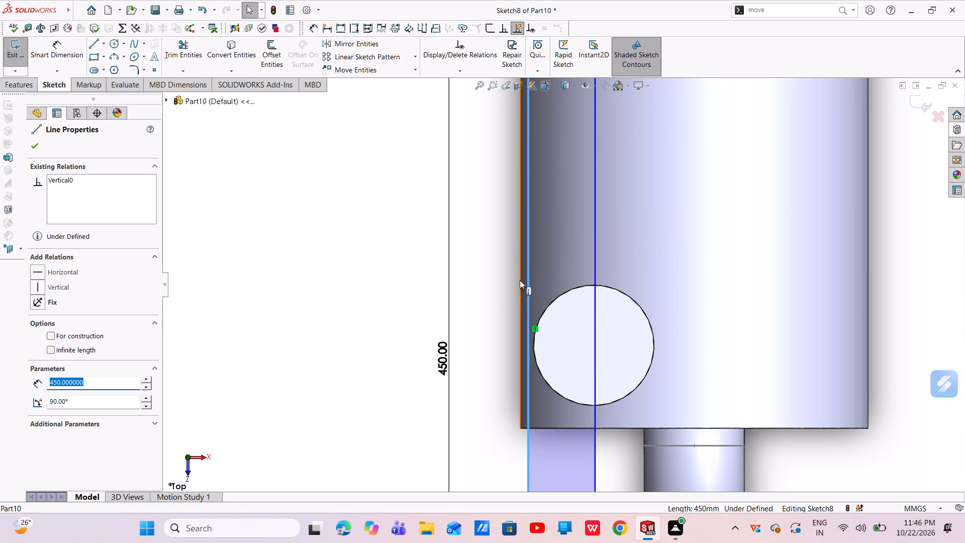
left_click(520, 280, "ctrl")
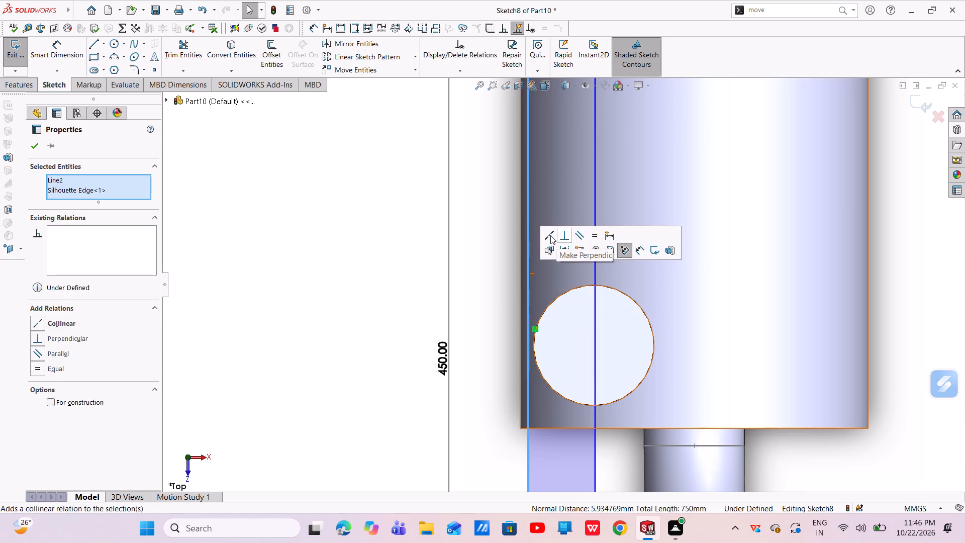
left_click(550, 235)
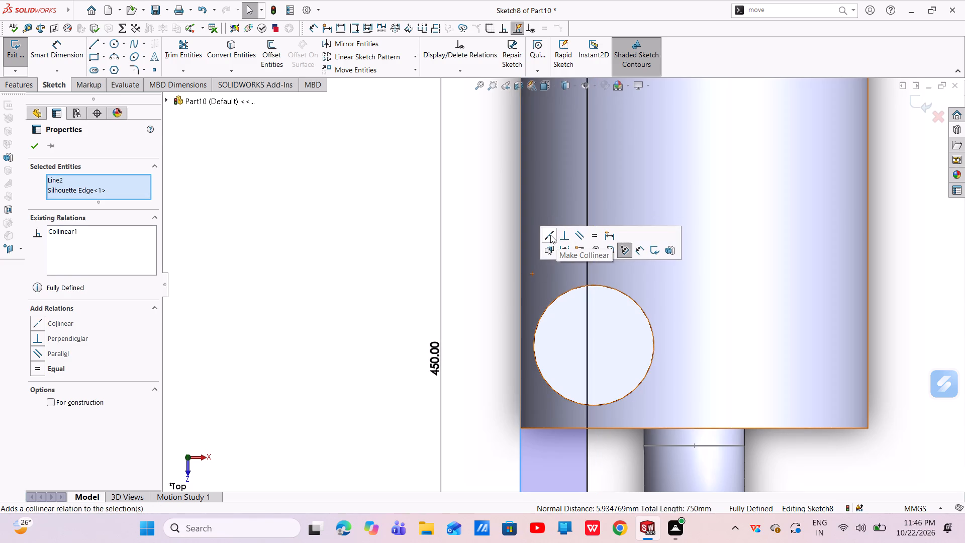
key("Escape")
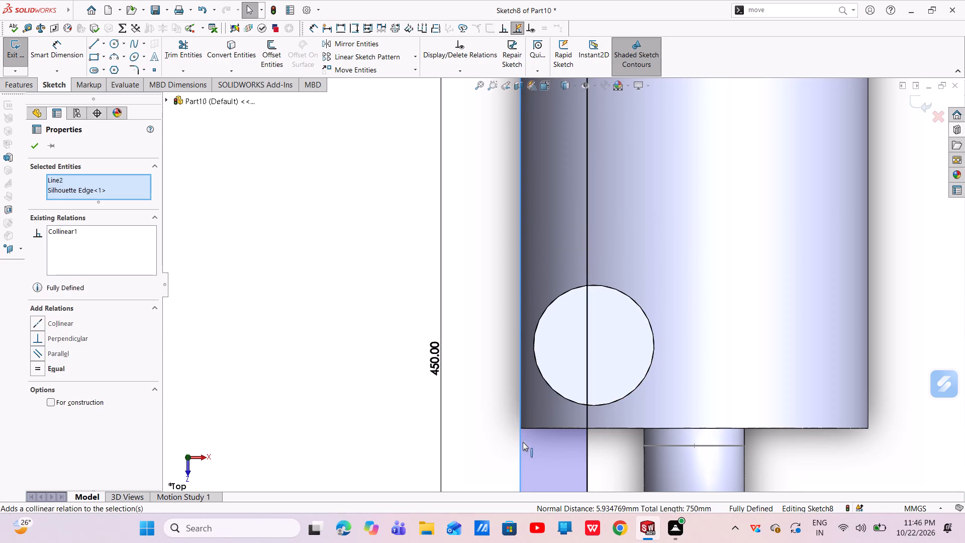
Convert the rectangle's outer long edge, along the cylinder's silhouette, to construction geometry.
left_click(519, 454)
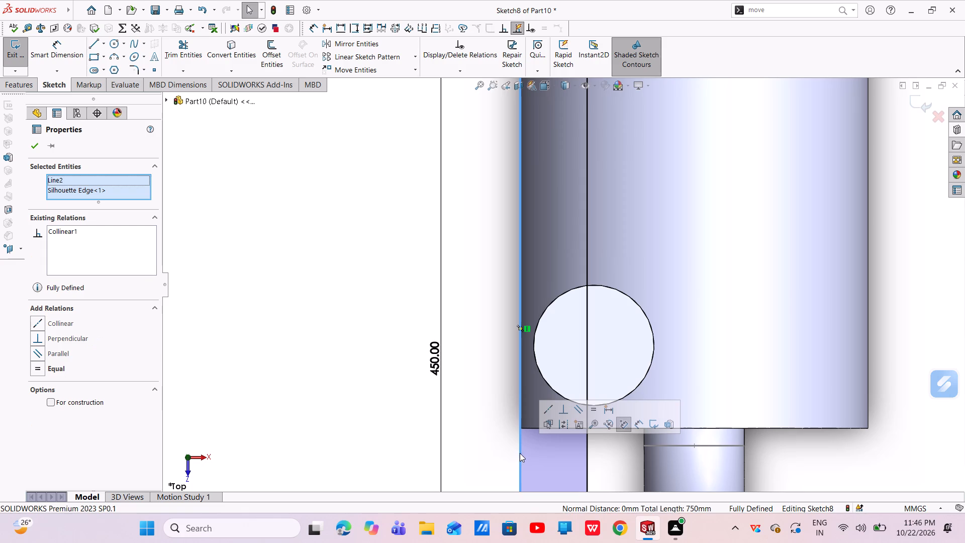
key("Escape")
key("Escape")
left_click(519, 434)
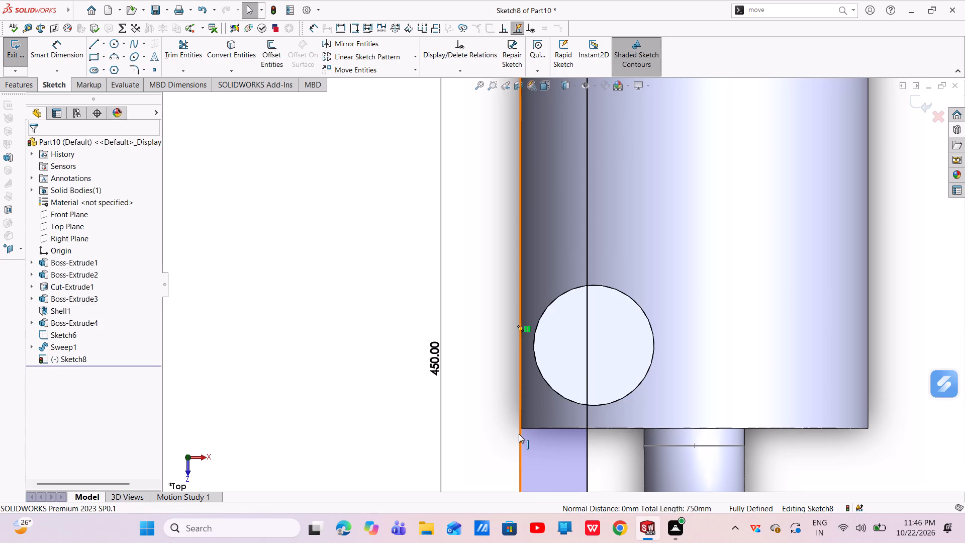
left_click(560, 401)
Set the rectangle's length to 420 mm.
scroll(548, 414, "up", 3)
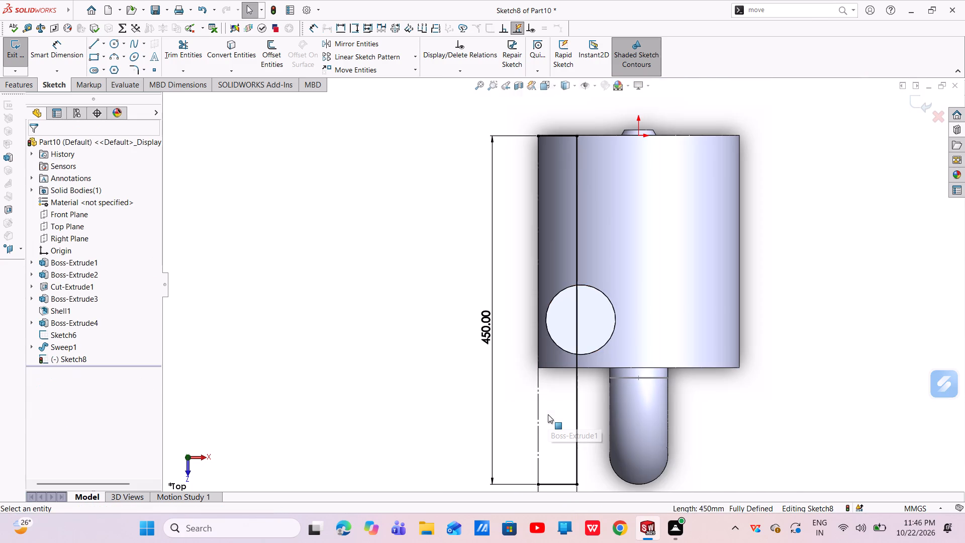
scroll(527, 382, "up", 2)
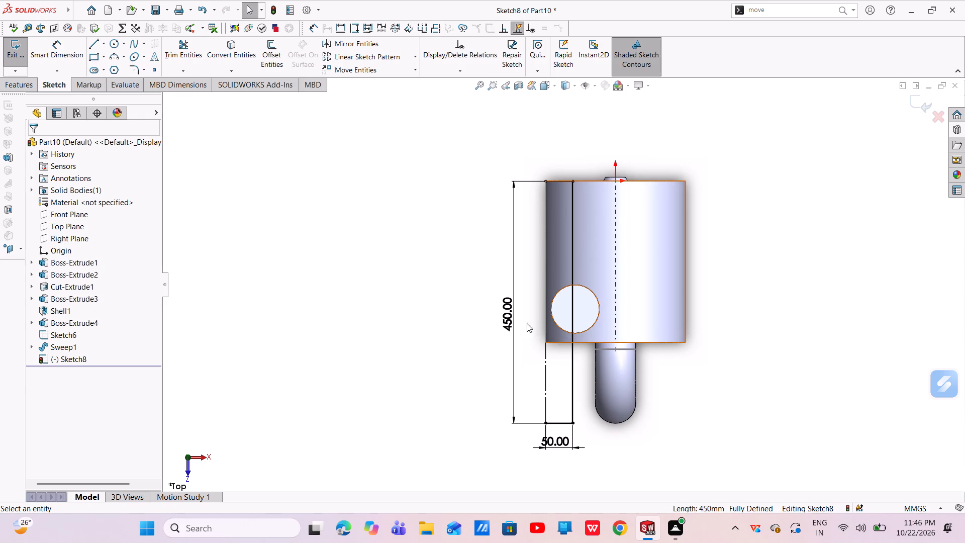
double_click(502, 318)
key("BackSpace")
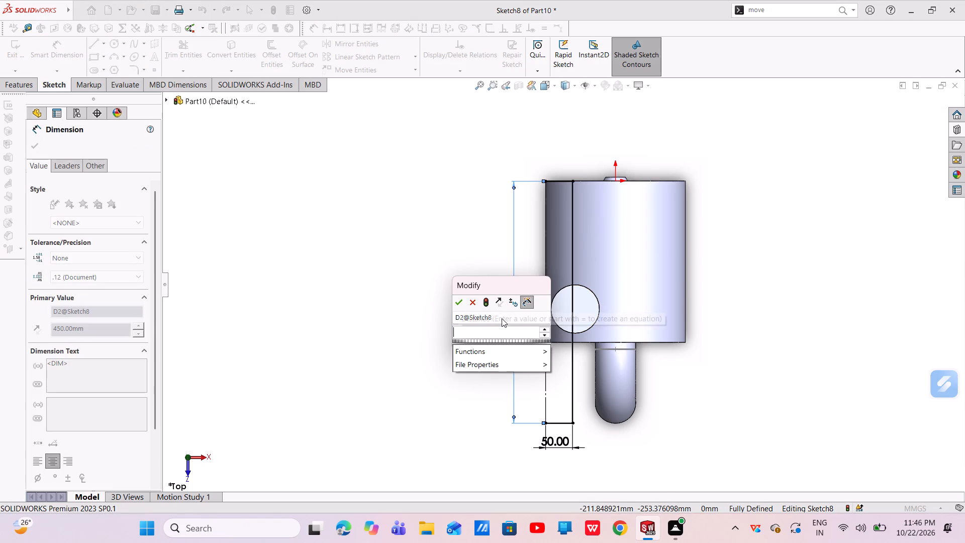
key("1")
key("BackSpace")
type("420")
key("Return")
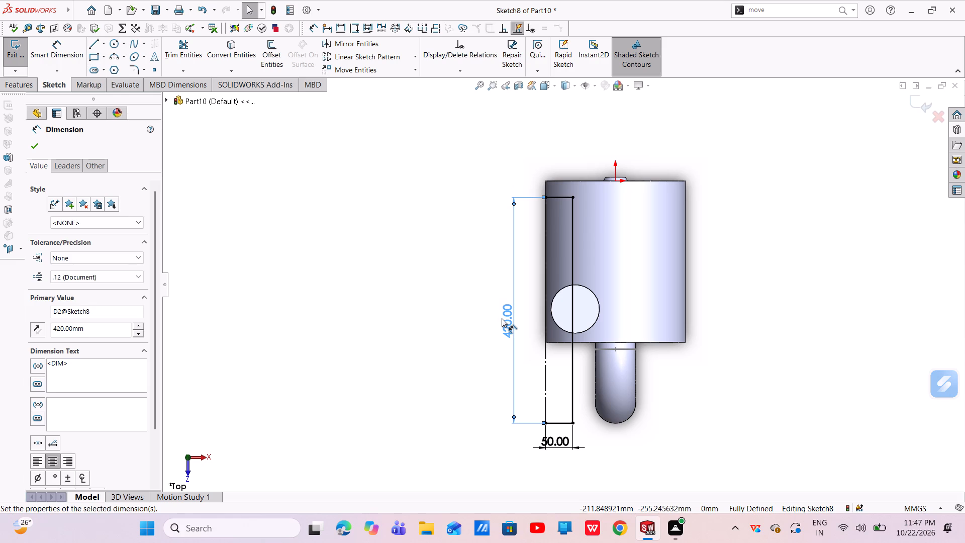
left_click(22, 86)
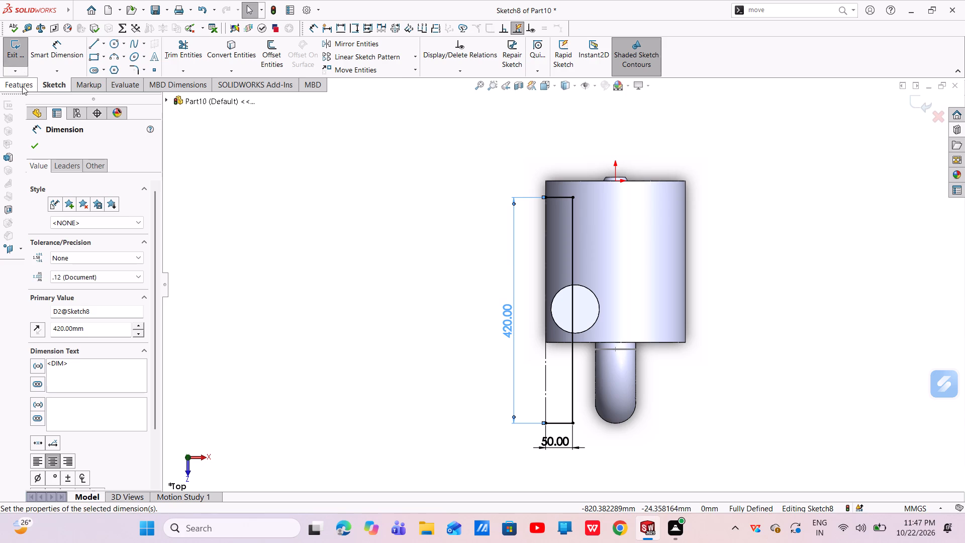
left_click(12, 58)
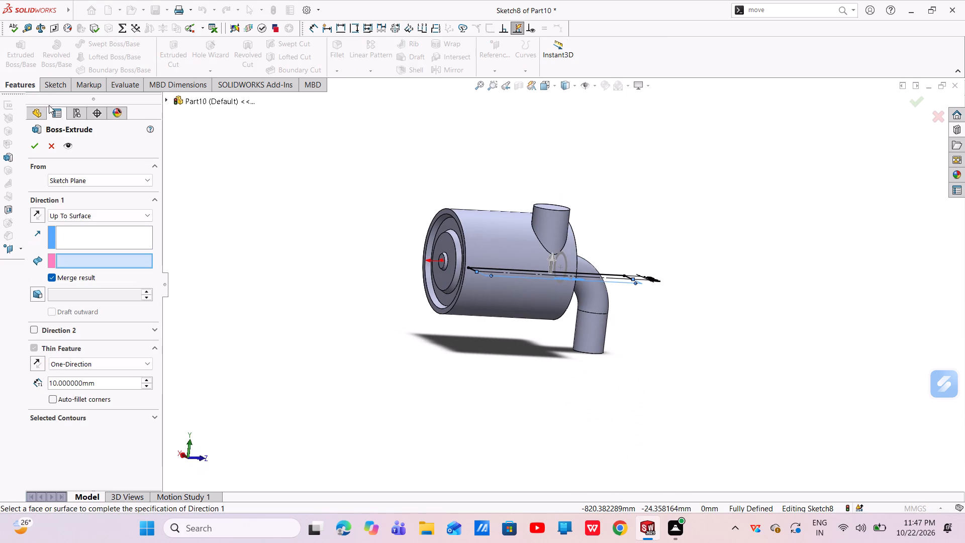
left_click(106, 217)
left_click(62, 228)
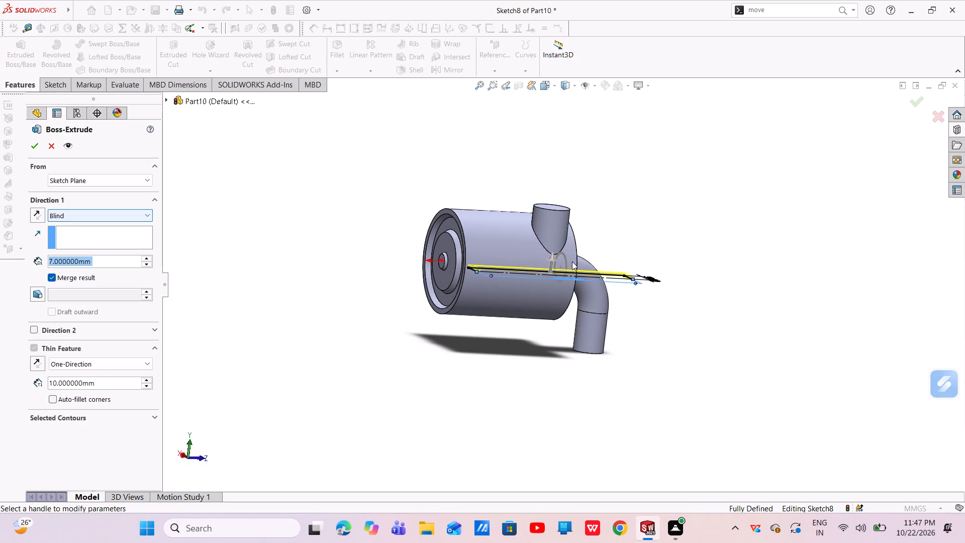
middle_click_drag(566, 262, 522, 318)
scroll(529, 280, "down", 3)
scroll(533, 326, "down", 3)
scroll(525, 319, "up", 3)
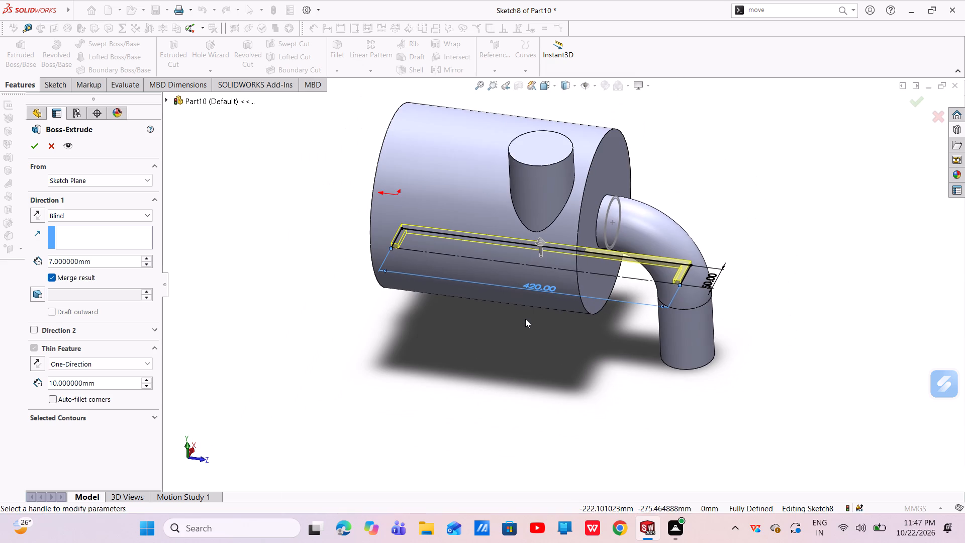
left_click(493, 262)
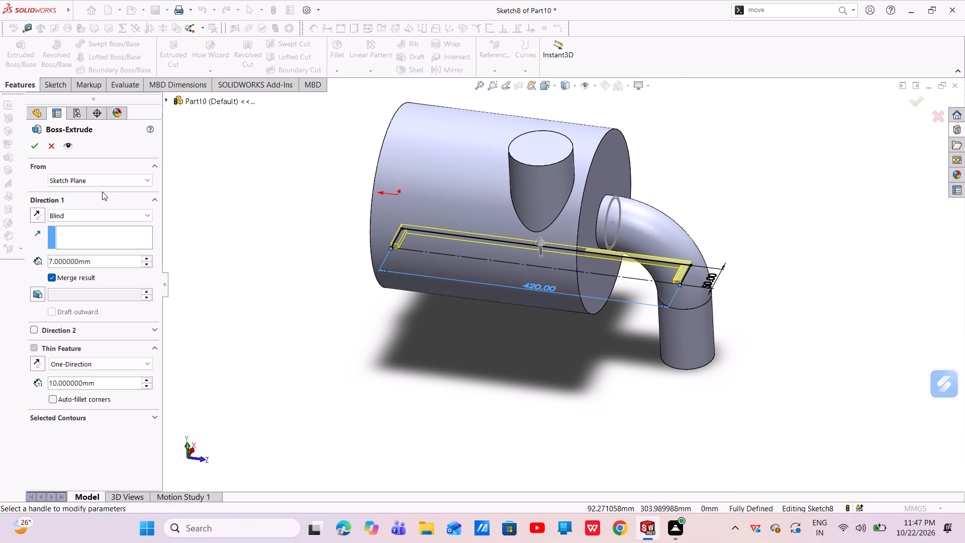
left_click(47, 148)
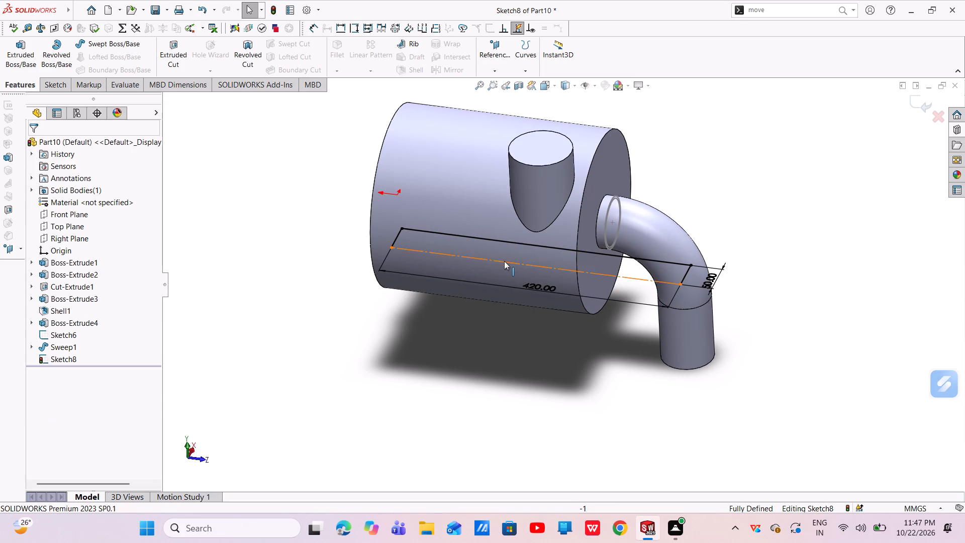
Change the rectangle's long construction edge back to a regular sketch line.
left_click(504, 261)
left_click(547, 228)
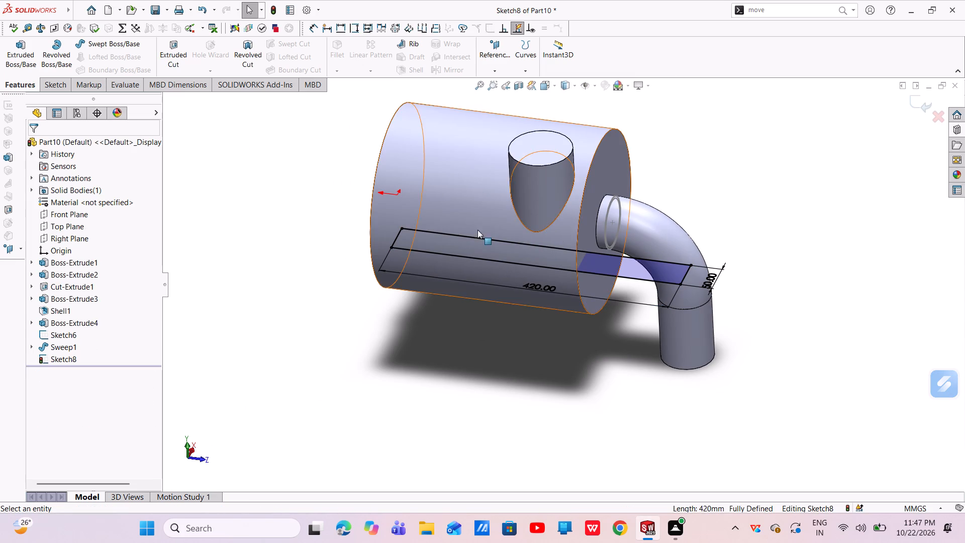
Set up a blind boss extrusion of the plate rectangle, starting at an offset of 140 mm from the sketch plane.
left_click(8, 48)
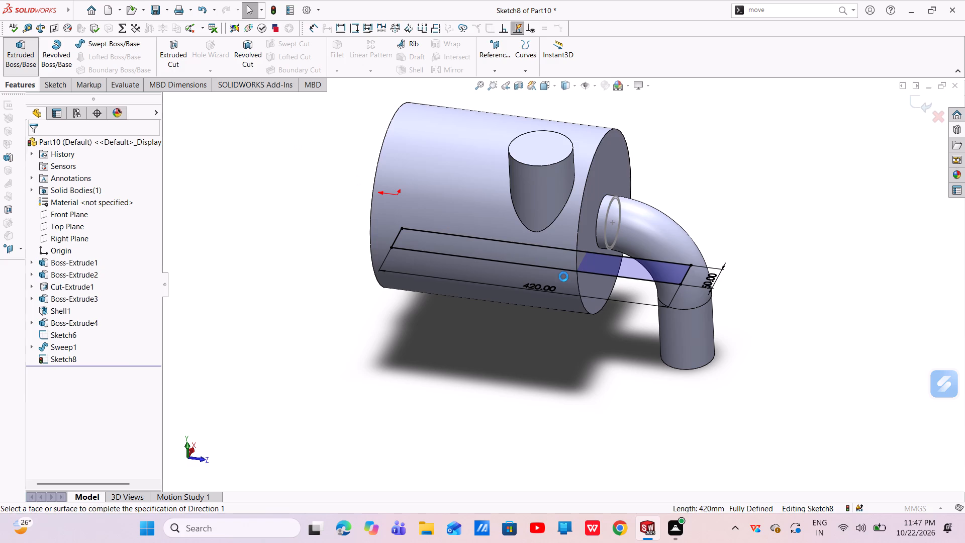
left_click(631, 271)
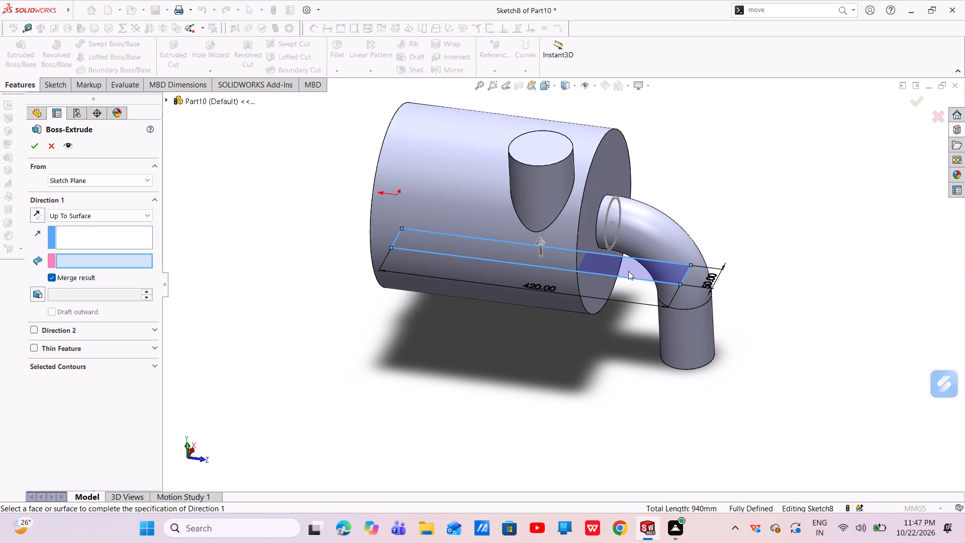
middle_click_drag(628, 270, 589, 283)
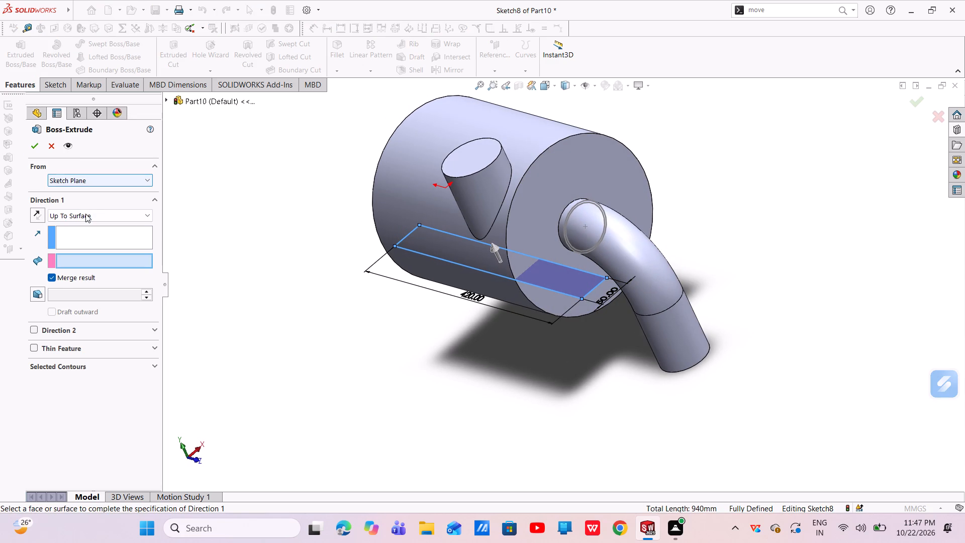
left_click(85, 214)
left_click(67, 222)
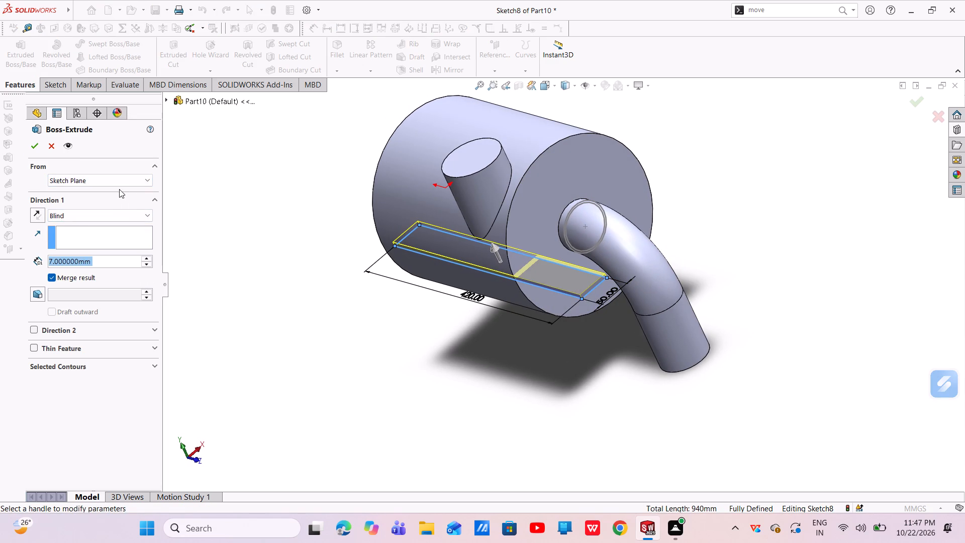
left_click(116, 176)
left_click(83, 213)
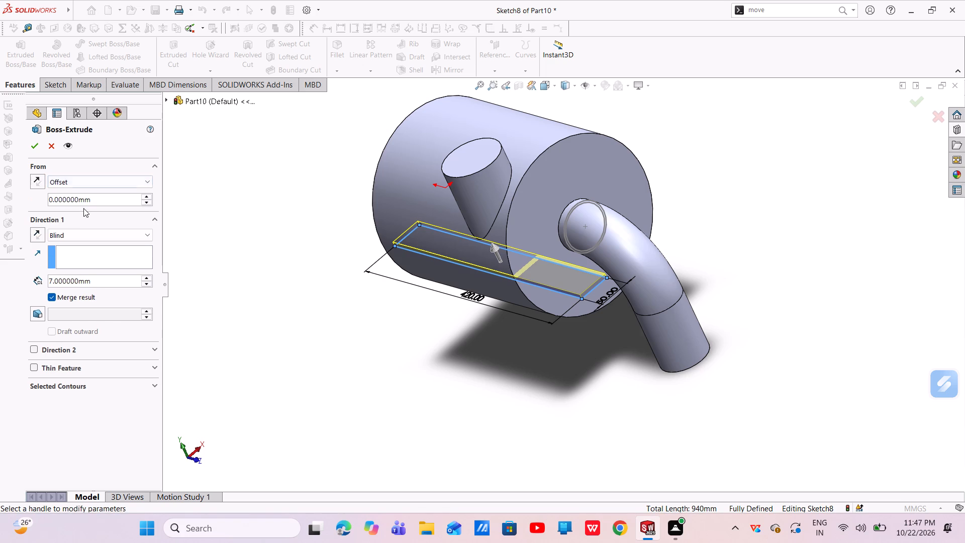
left_click_drag(100, 200, 45, 218)
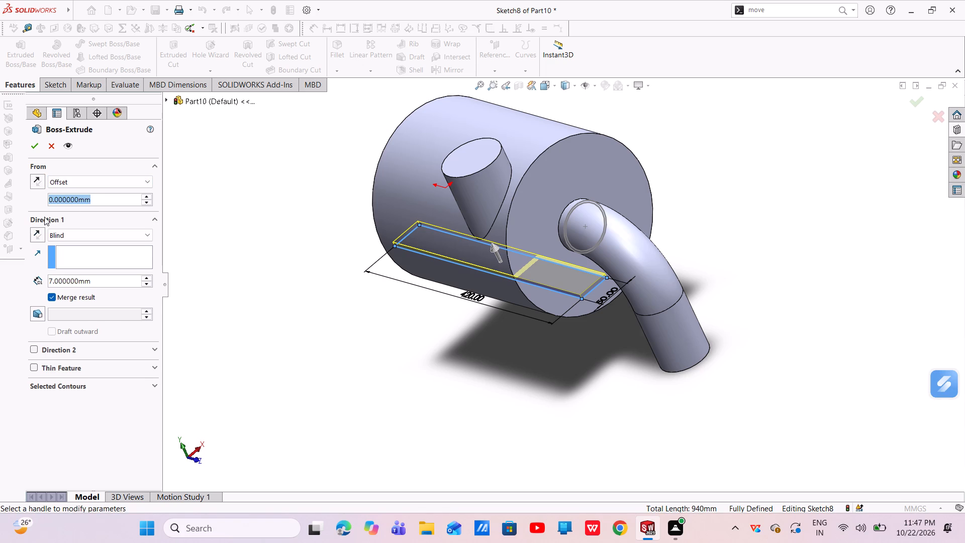
key("BackSpace")
type("140")
key("Return")
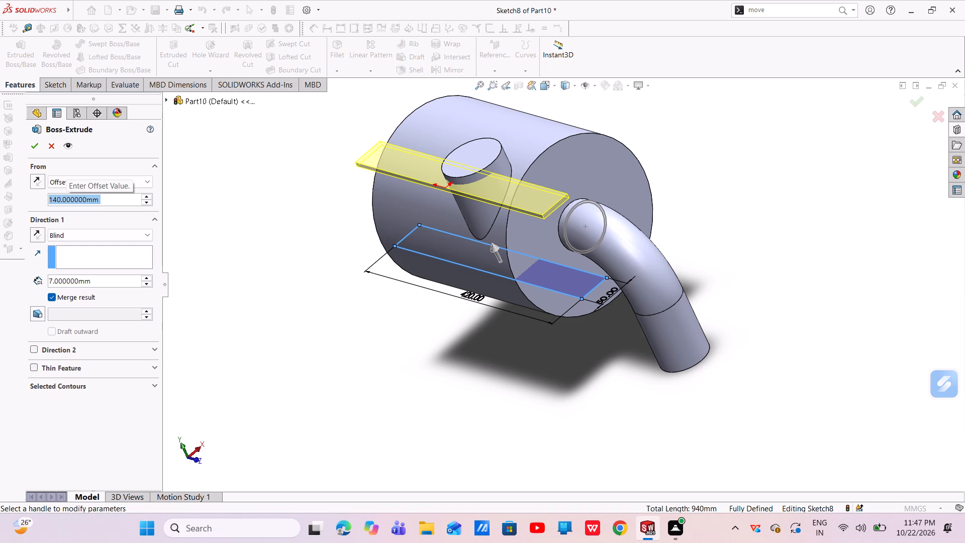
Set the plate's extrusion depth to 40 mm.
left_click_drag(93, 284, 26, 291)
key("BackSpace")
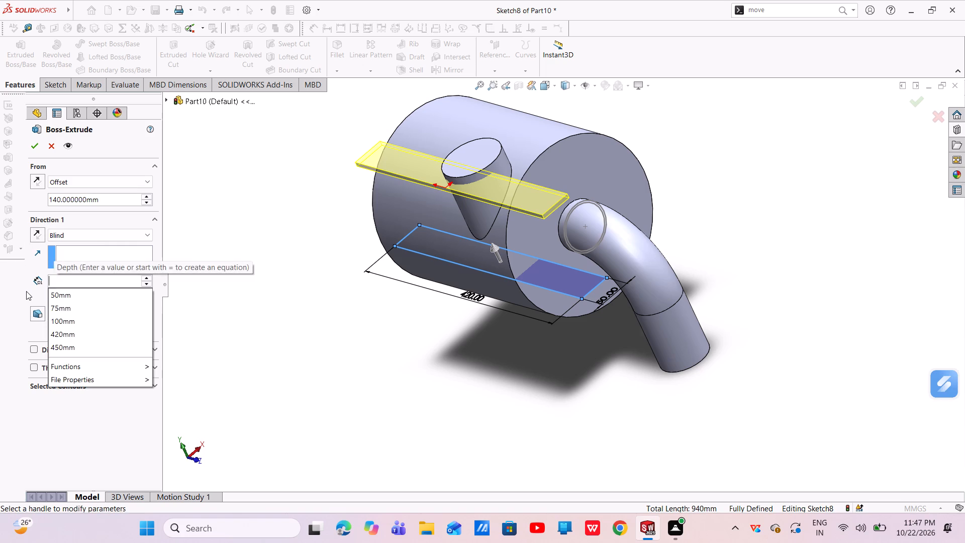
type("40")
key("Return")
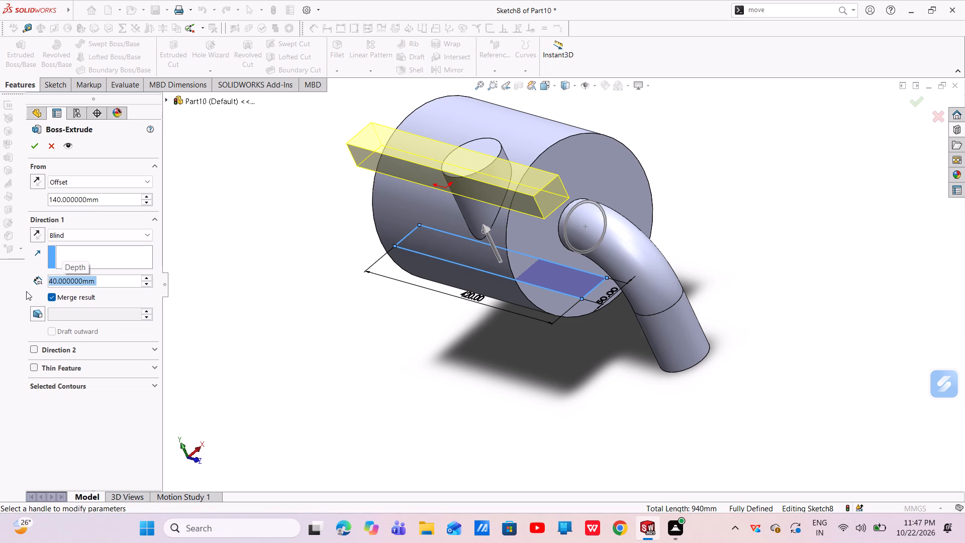
Complete the plate extrusion with a 20 mm depth and both the offset and extrusion directions reversed, pointing below the cylinder.
key("BackSpace")
type("20")
key("Return")
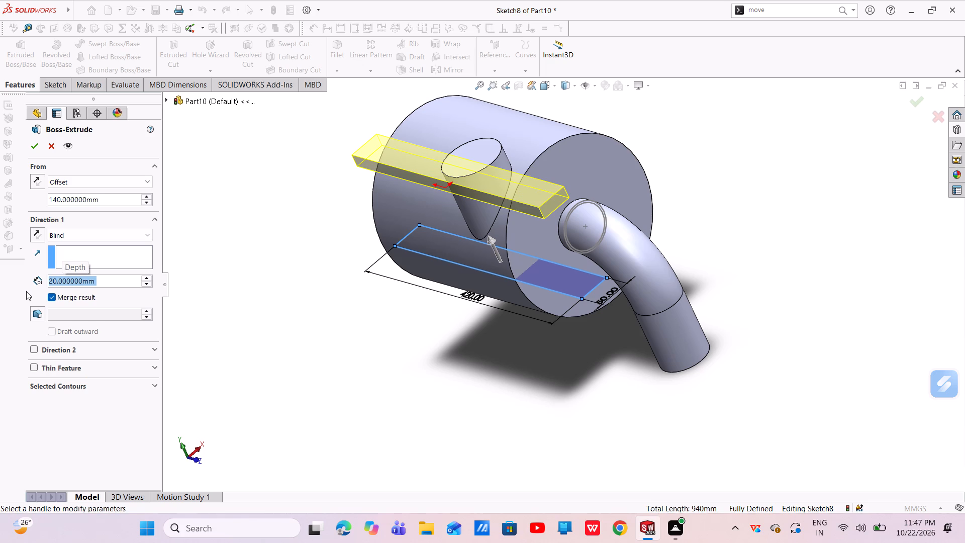
left_click(37, 182)
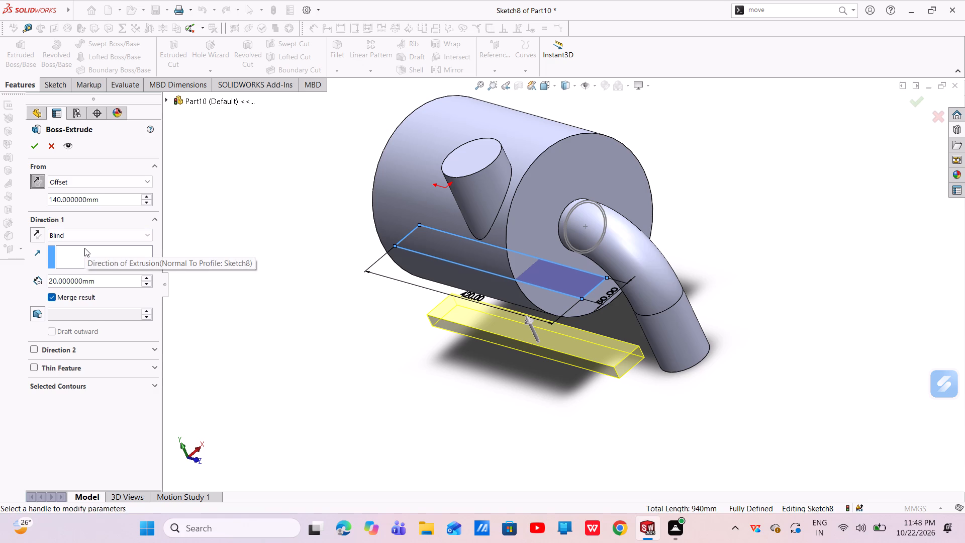
left_click(37, 238)
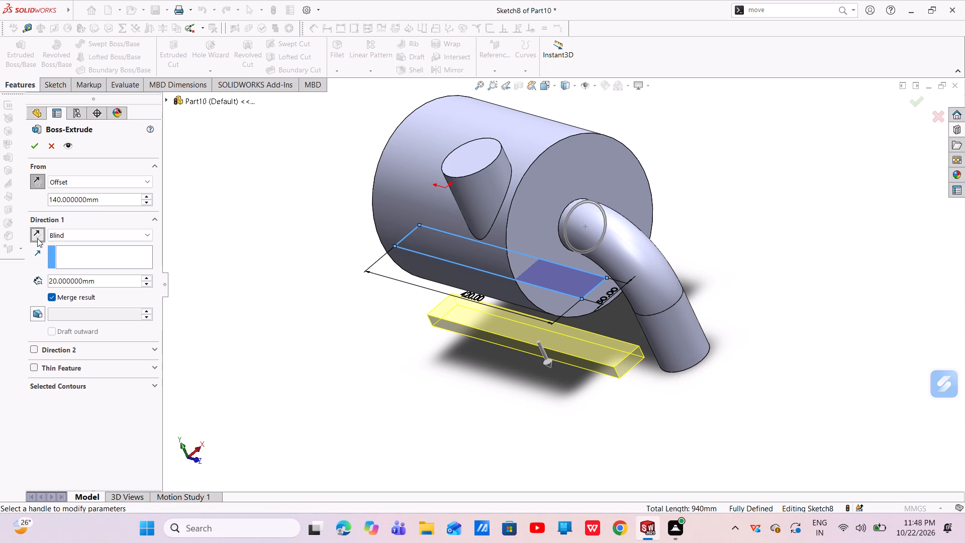
left_click(40, 143)
Examine the extruded plate's position relative to the cylinder and the curved outlet pipe.
scroll(540, 308, "down", 3)
scroll(540, 308, "up", 2)
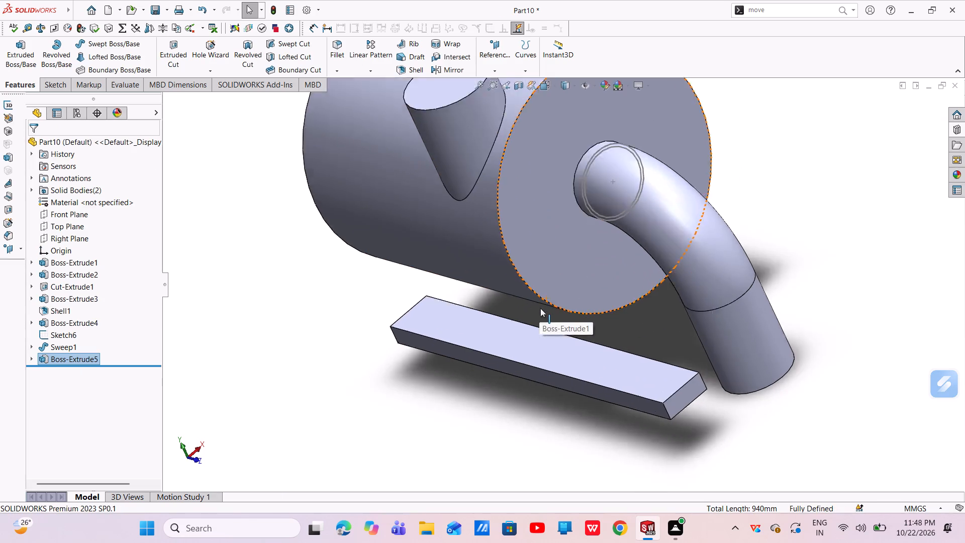
scroll(540, 308, "up", 2)
middle_click_drag(541, 325, 570, 263)
scroll(541, 324, "up", 1)
middle_click_drag(535, 338, 592, 257)
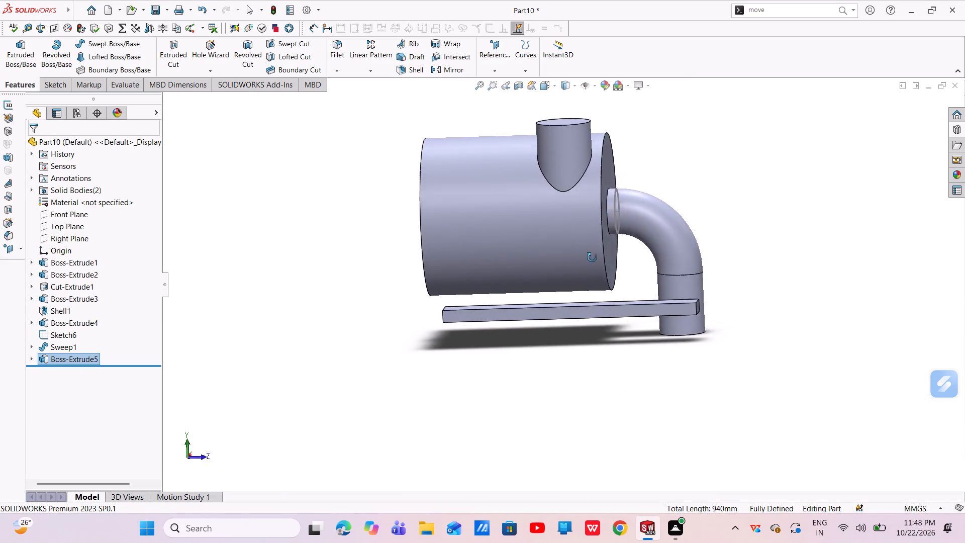
middle_click_drag(592, 257, 592, 262)
scroll(592, 262, "down", 1)
scroll(593, 276, "up", 2)
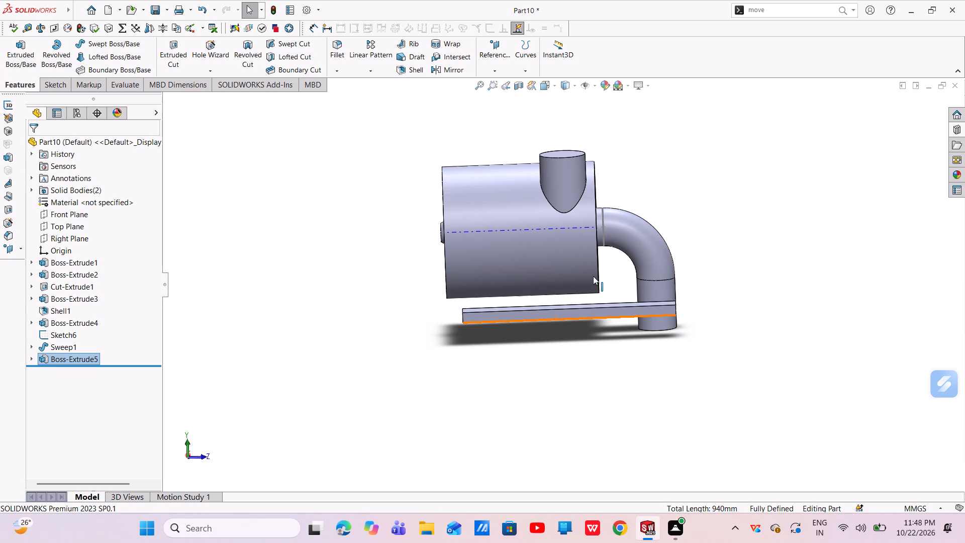
Start a sketch on the plate's large face that faces the cylinder.
middle_click_drag(633, 295, 643, 340)
scroll(633, 295, "down", 1)
left_click(629, 318)
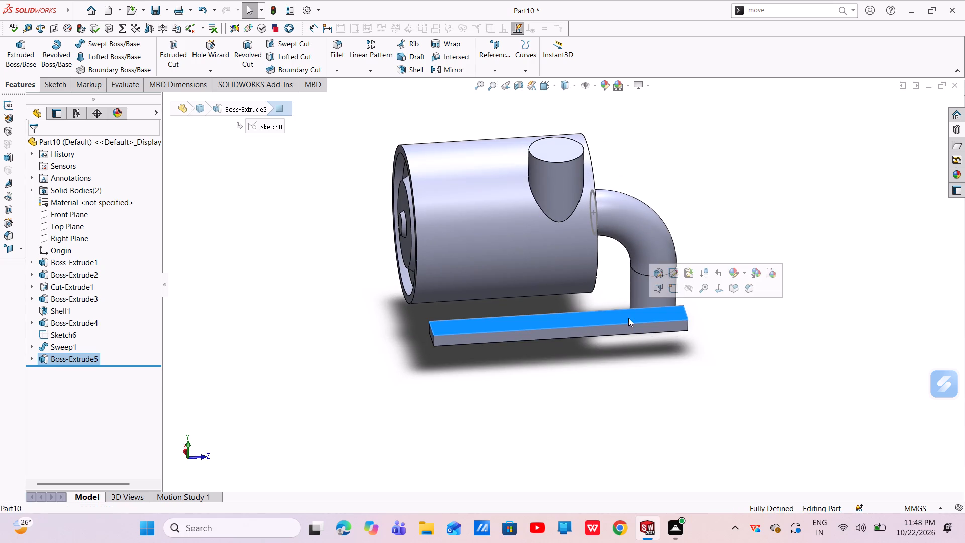
left_click(669, 291)
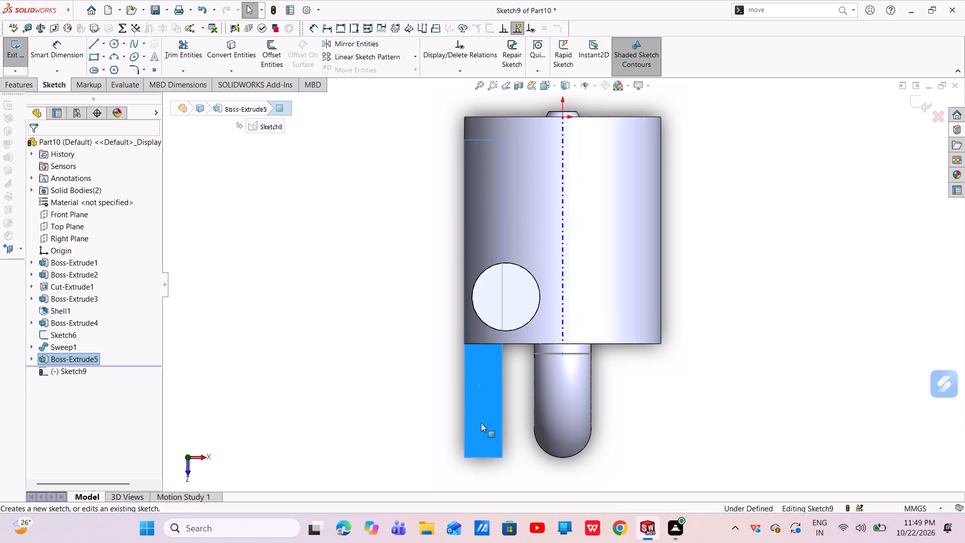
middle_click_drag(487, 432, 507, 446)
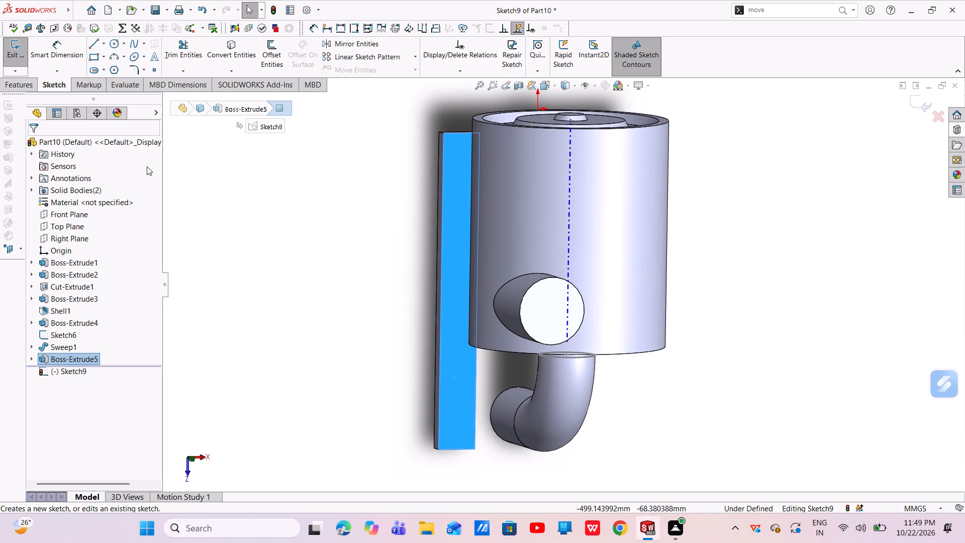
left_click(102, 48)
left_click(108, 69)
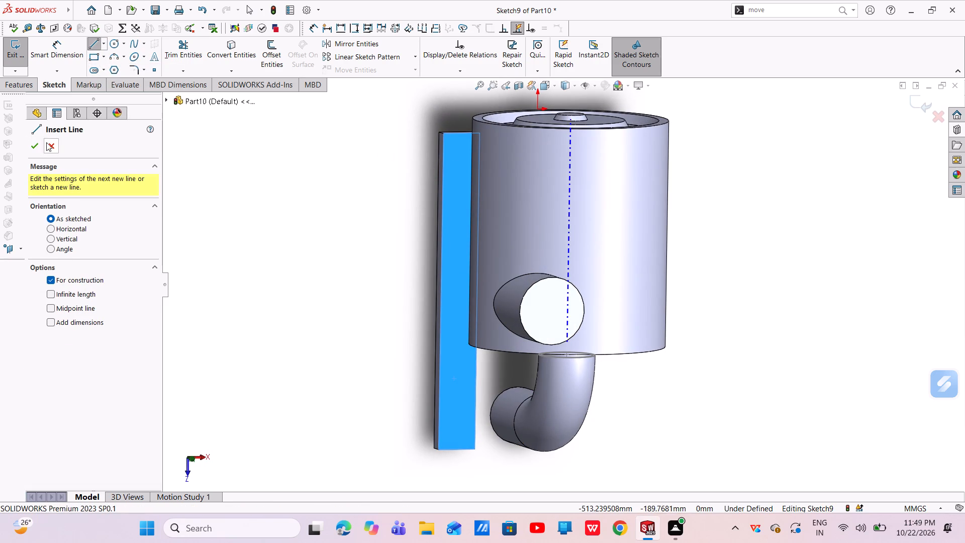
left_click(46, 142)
Draw a 420 mm construction centerline along the plate face, joining the midpoints of its two short edges.
left_click(80, 372)
left_click(103, 355)
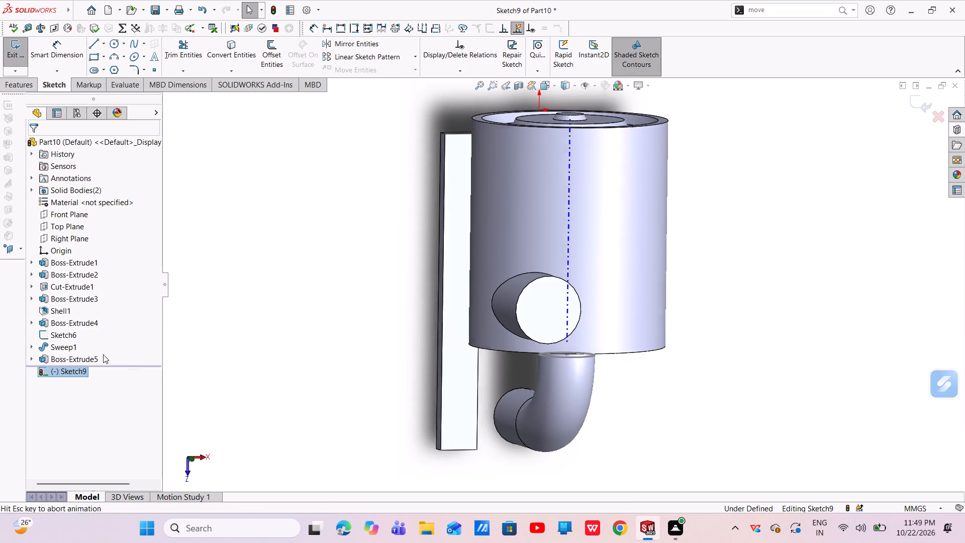
left_click(104, 43)
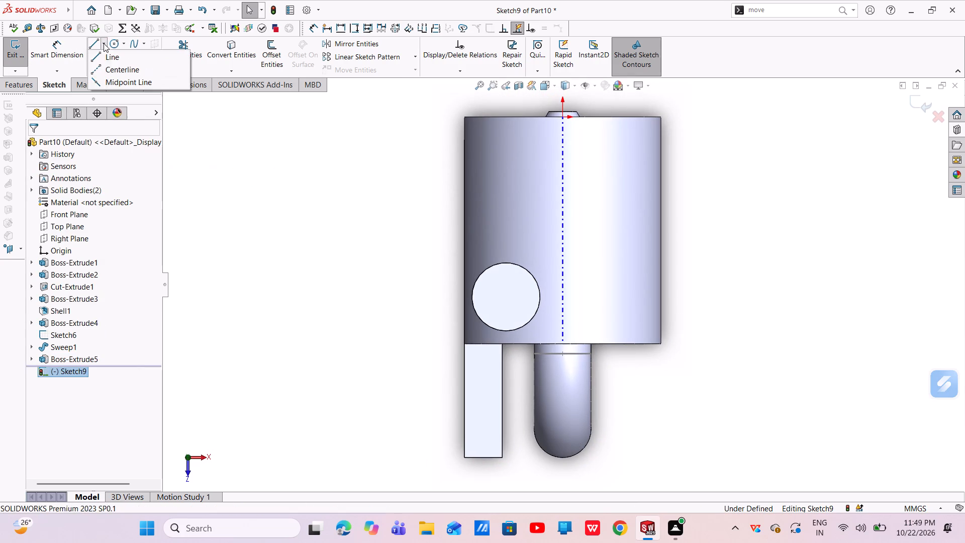
left_click(109, 67)
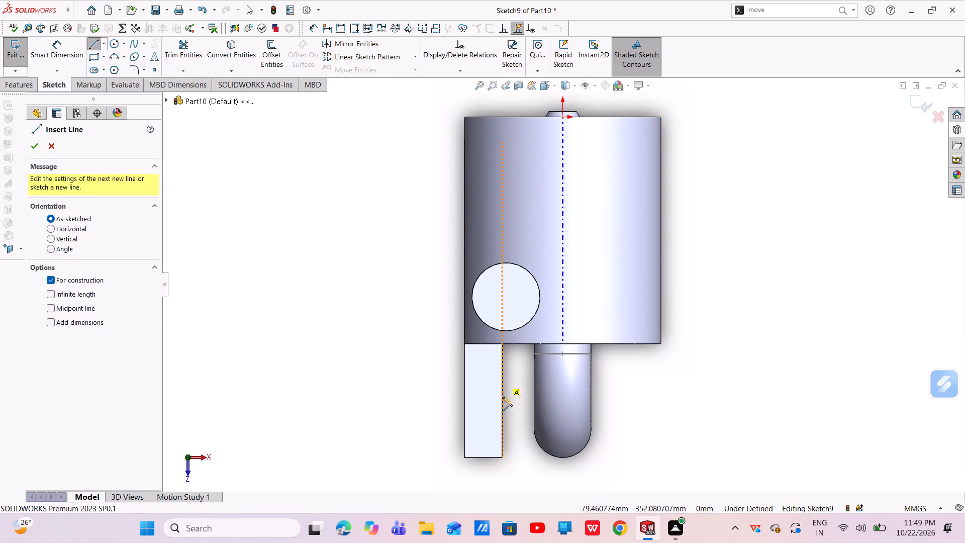
left_click(484, 457)
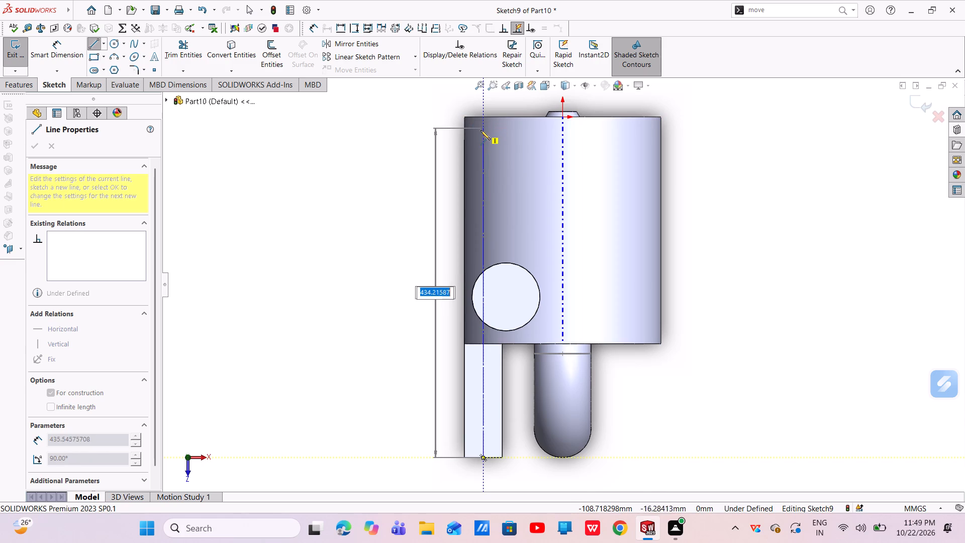
middle_click_drag(480, 136, 500, 150)
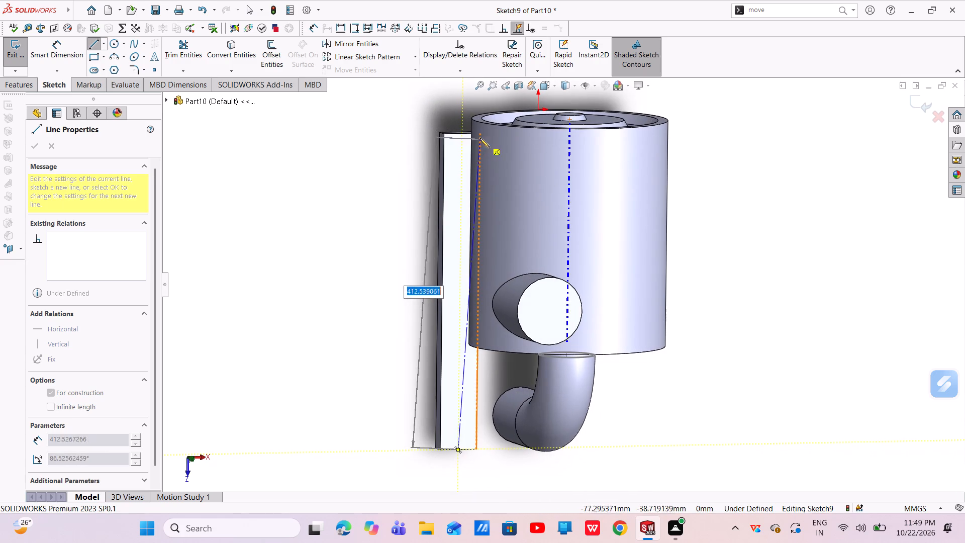
left_click(463, 133)
right_click(463, 133)
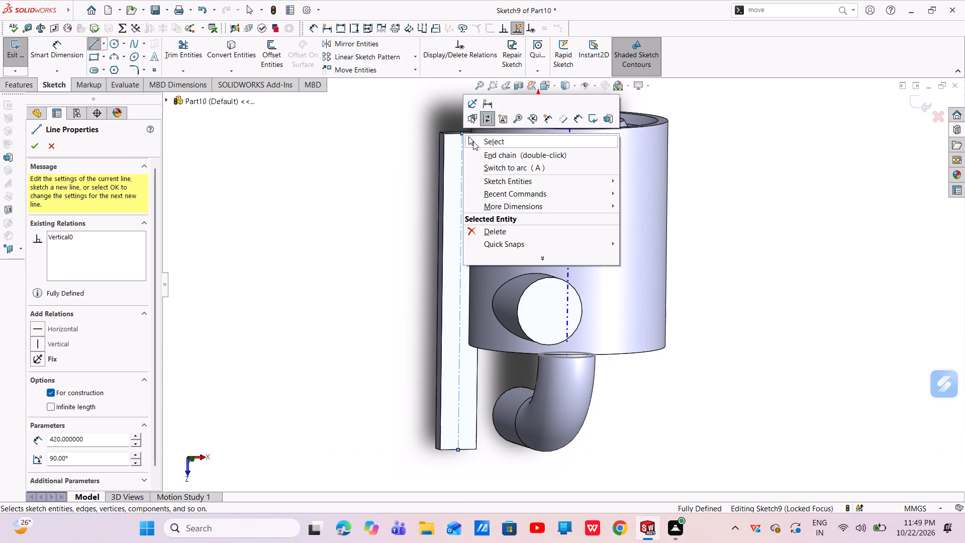
left_click(473, 141)
Sketch two circles of about 31 mm and 48 mm diameter on the plate's centerline, about 119 mm apart, the smaller near the plate's end.
scroll(465, 180, "down", 3)
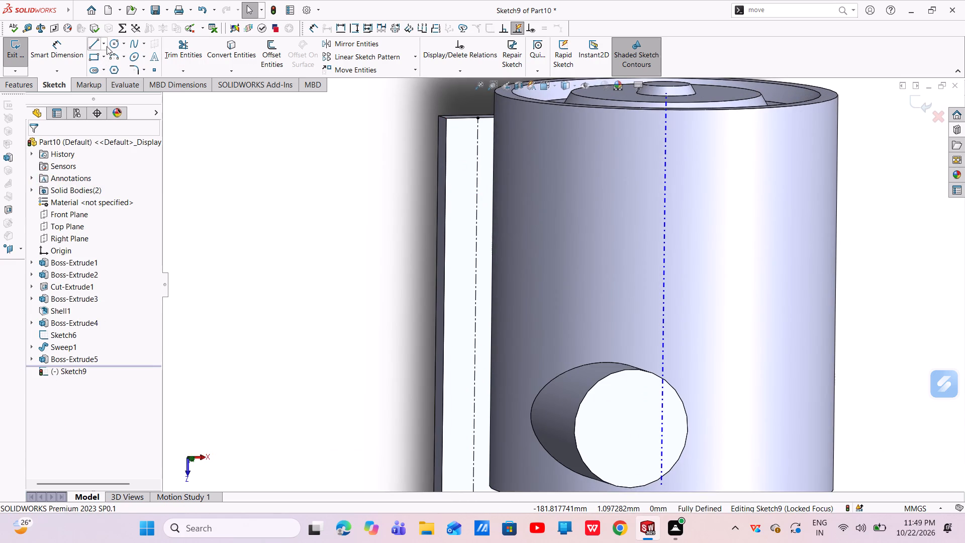
left_click(110, 46)
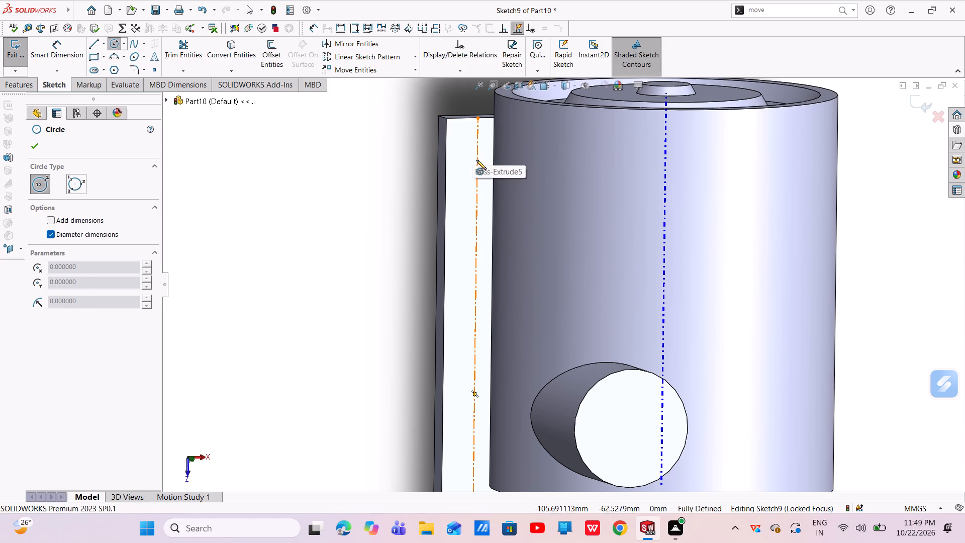
left_click(476, 160)
left_click(482, 180)
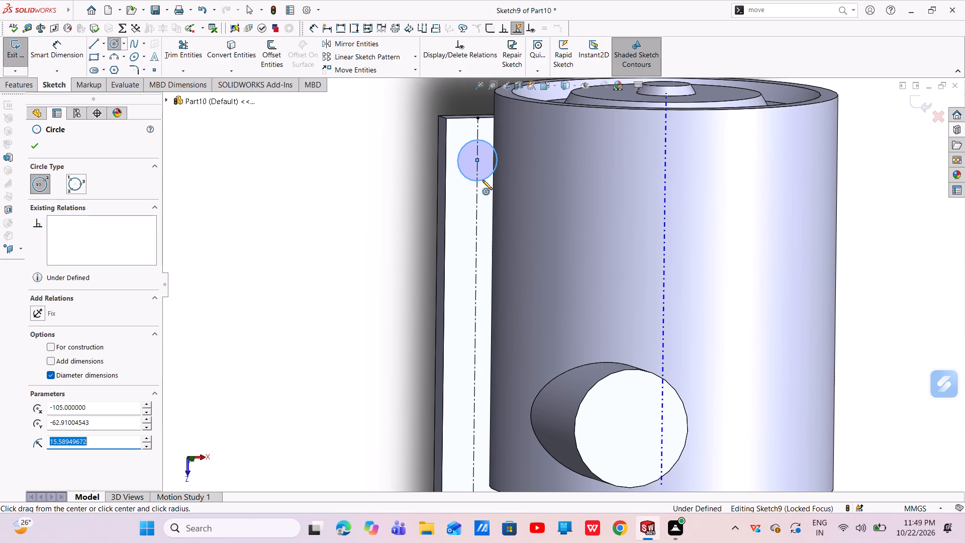
scroll(482, 180, "down", 1)
scroll(482, 180, "up", 4)
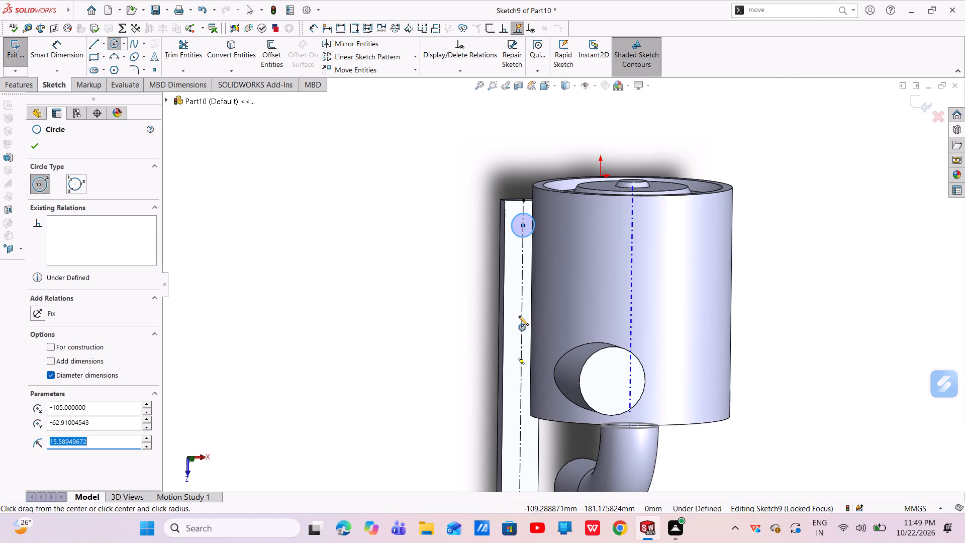
left_click(522, 316)
left_click(527, 333)
right_click(527, 333)
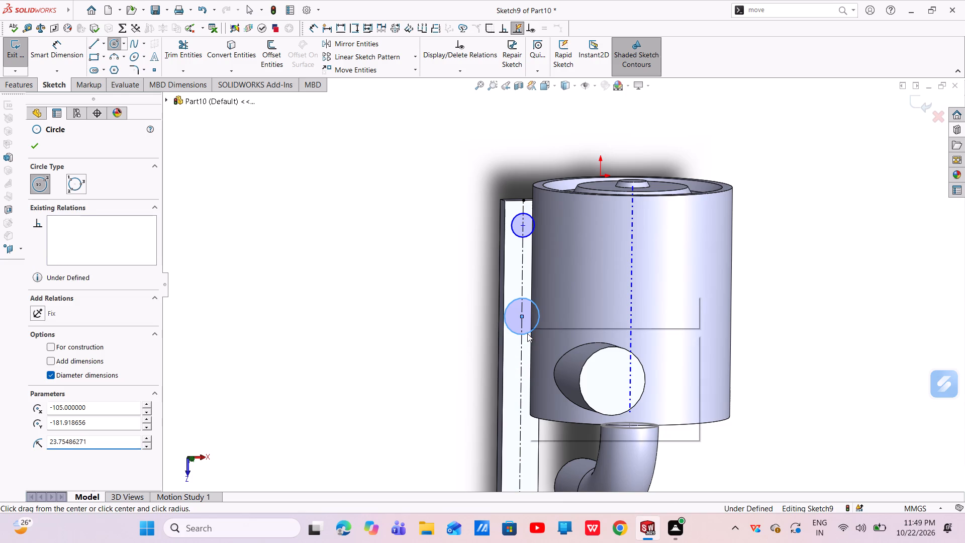
left_click(533, 341)
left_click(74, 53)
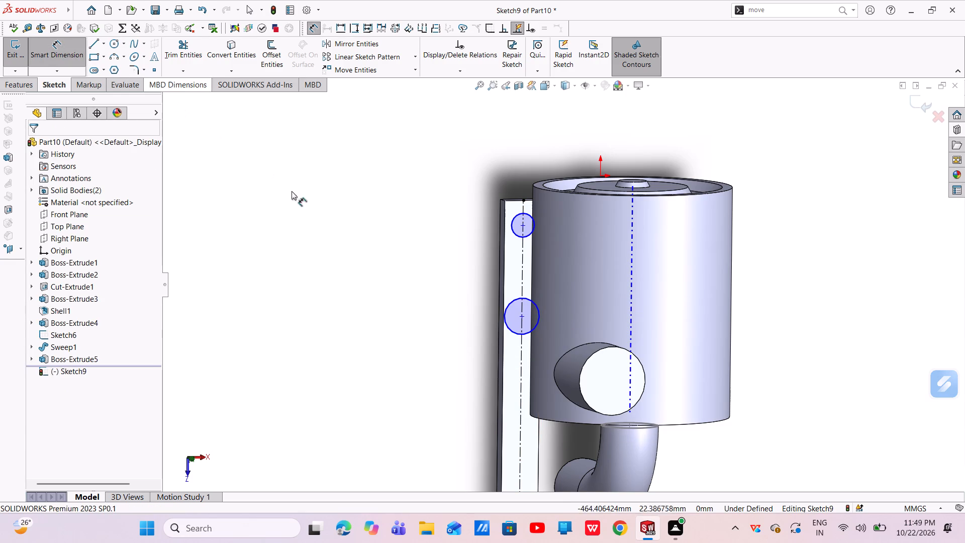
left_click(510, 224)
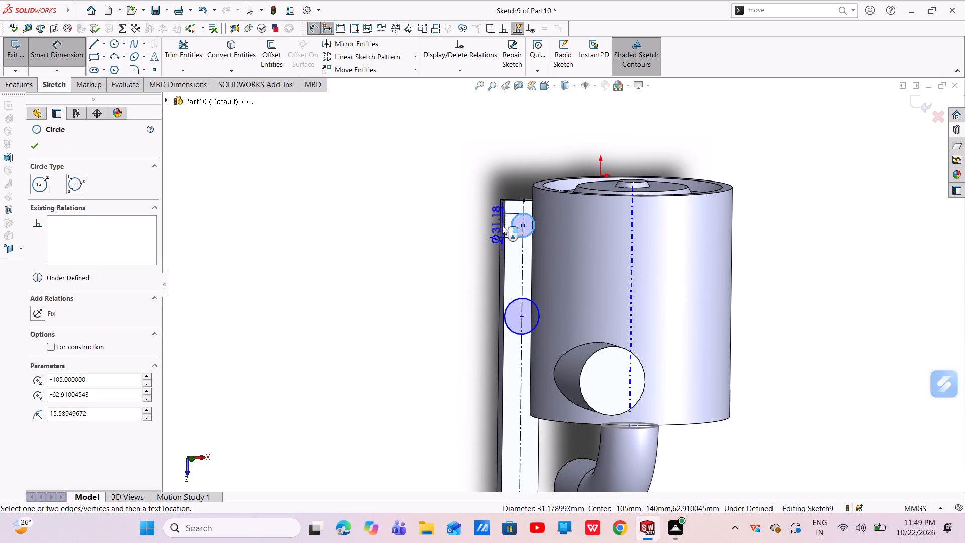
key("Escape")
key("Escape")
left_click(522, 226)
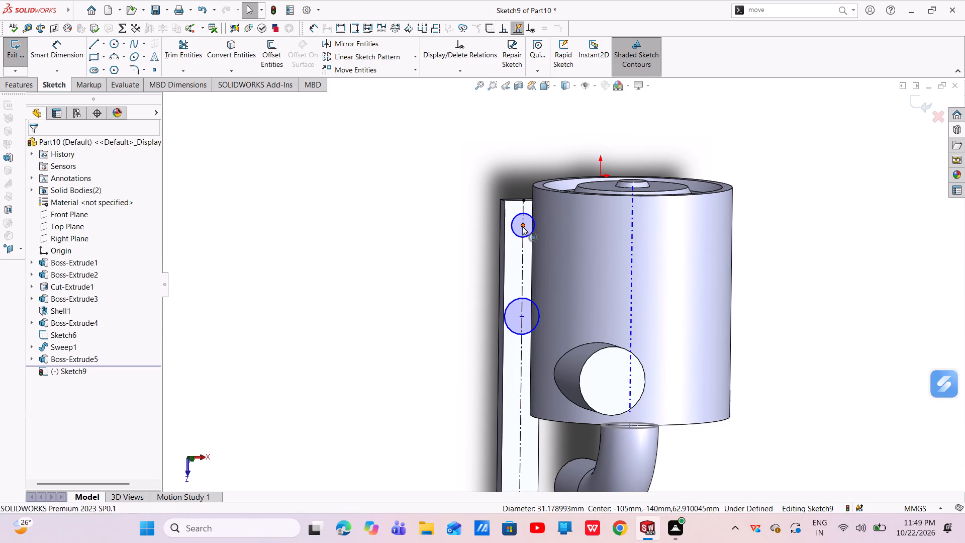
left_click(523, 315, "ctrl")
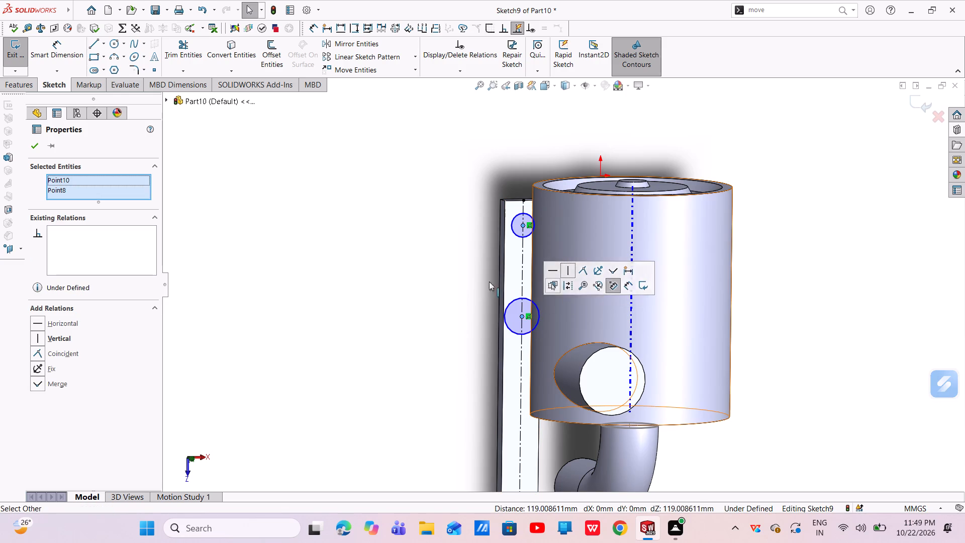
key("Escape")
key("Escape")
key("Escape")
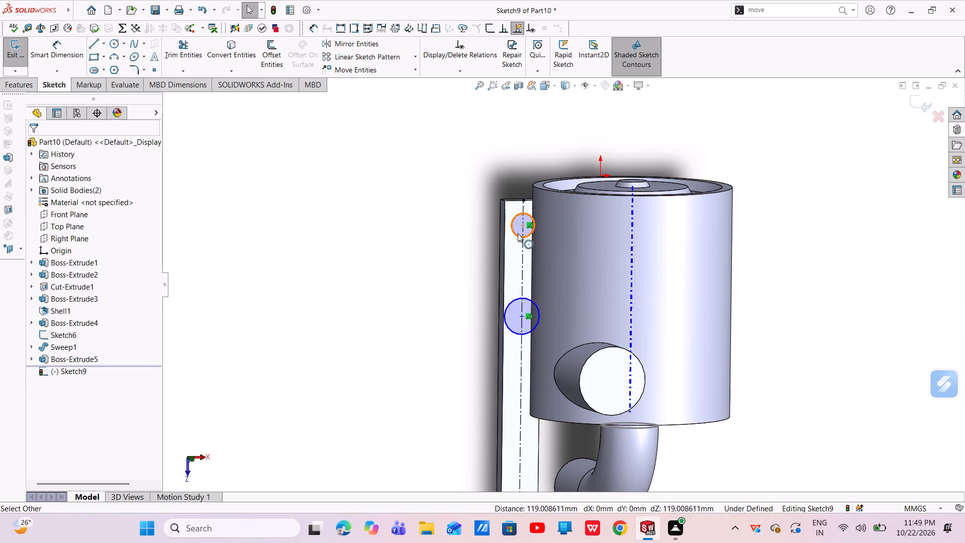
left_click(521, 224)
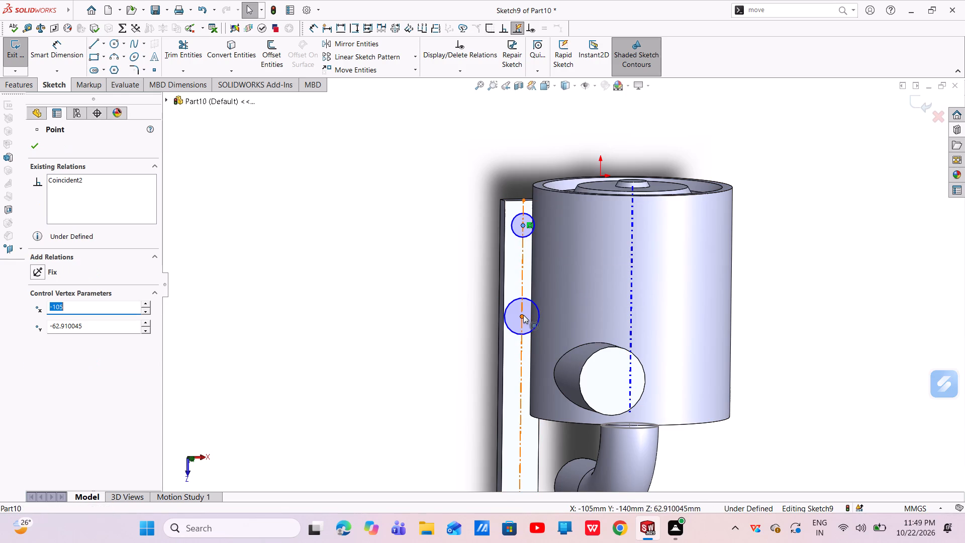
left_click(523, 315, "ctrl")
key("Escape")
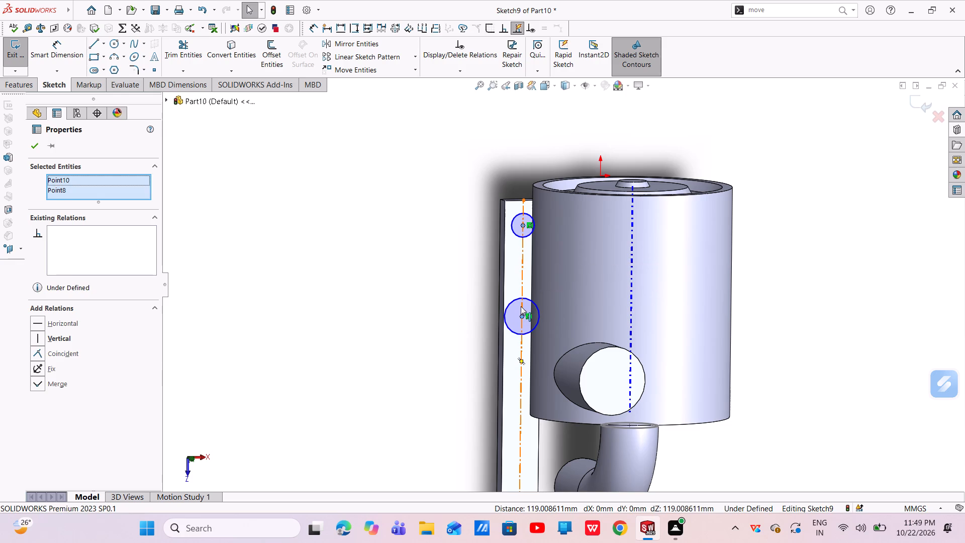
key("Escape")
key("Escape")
Add an Equal relation between the two circles on the plate's centerline.
left_click(525, 234)
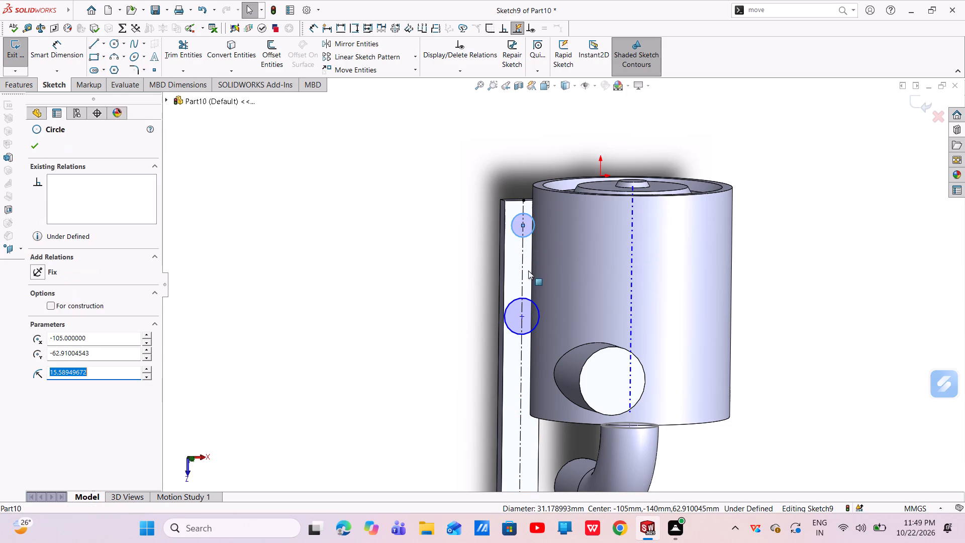
left_click(525, 296, "ctrl")
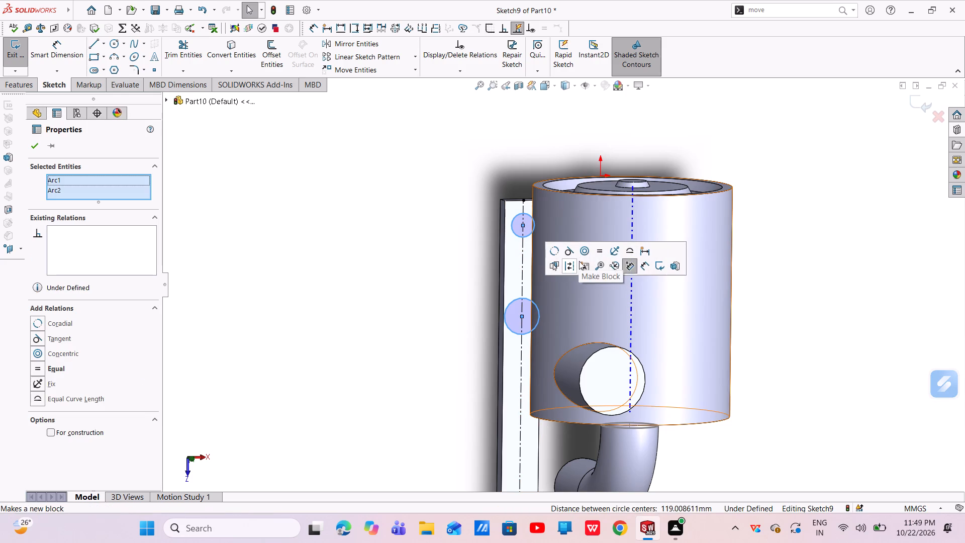
left_click(600, 254)
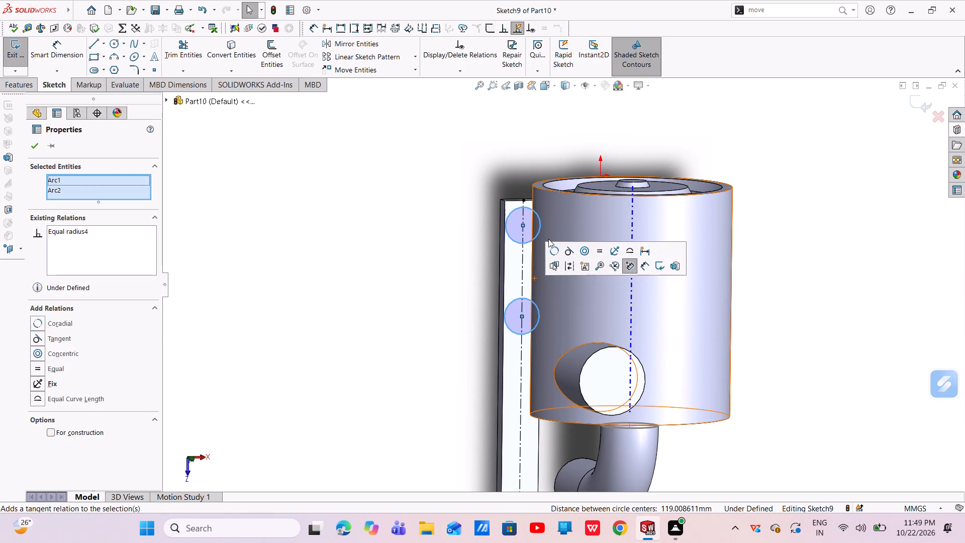
key("Escape")
key("Escape")
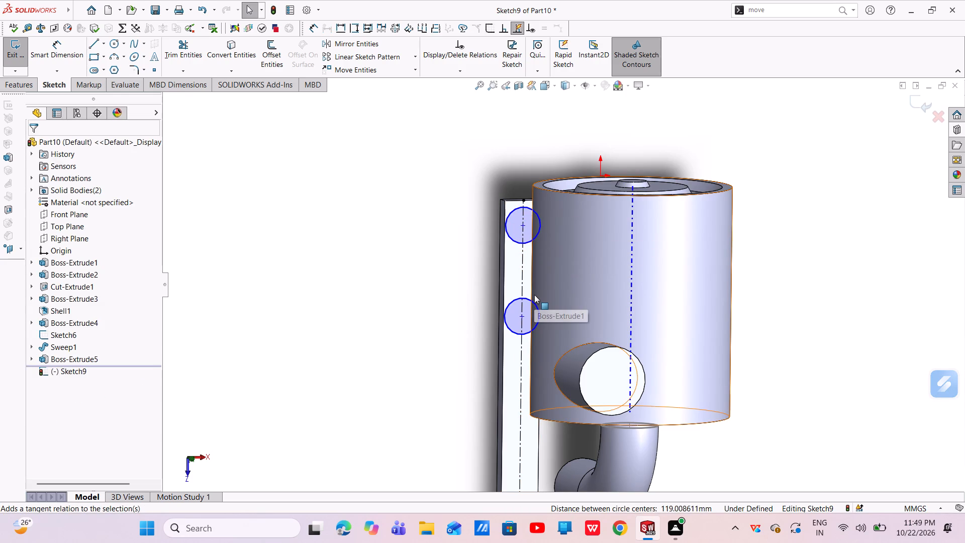
Dimension the diameter of the circle nearest the plate's end as 30 mm.
scroll(529, 261, "up", 2)
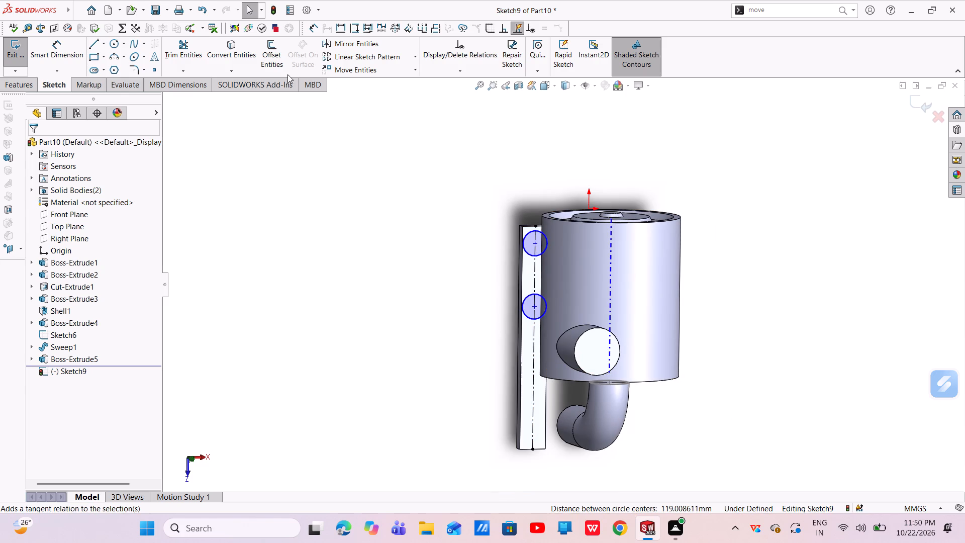
left_click(77, 51)
left_click(536, 256)
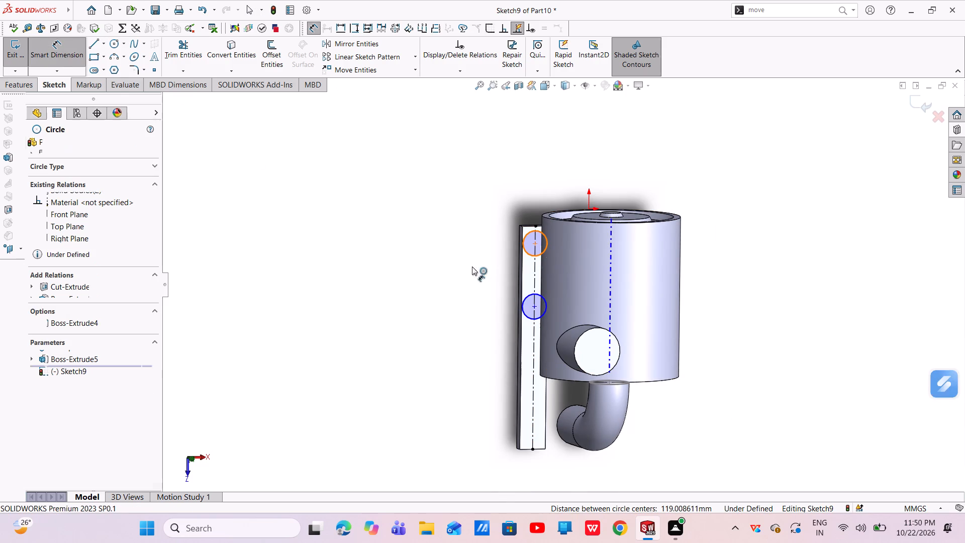
left_click(467, 262)
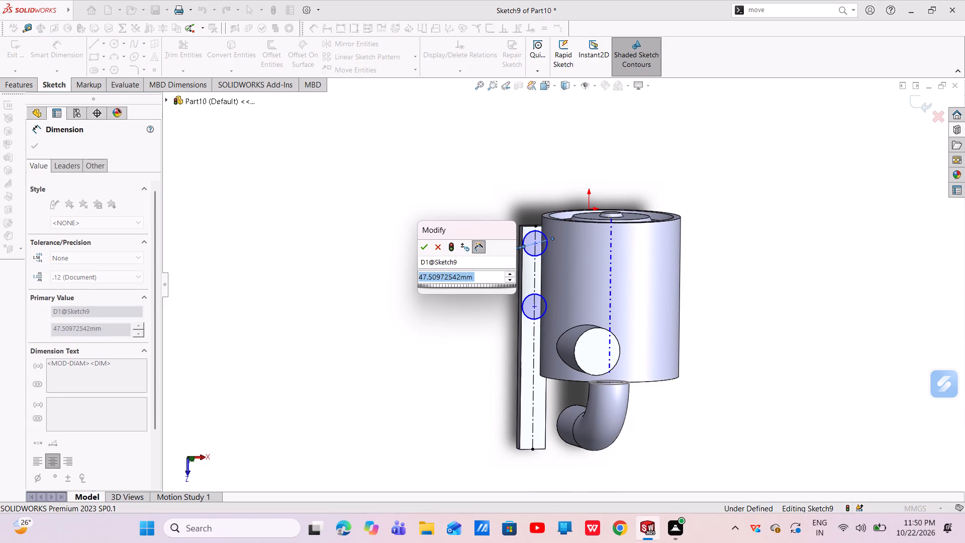
key("BackSpace")
type("30")
key("Return")
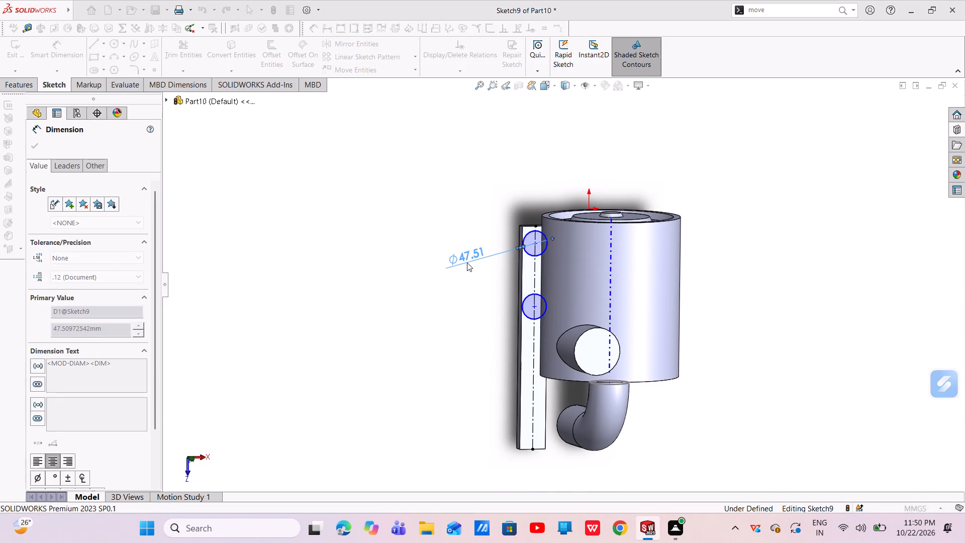
Dimension the distance from the plate's short edge to the center of the nearest circle as 75 mm.
scroll(526, 258, "down", 6)
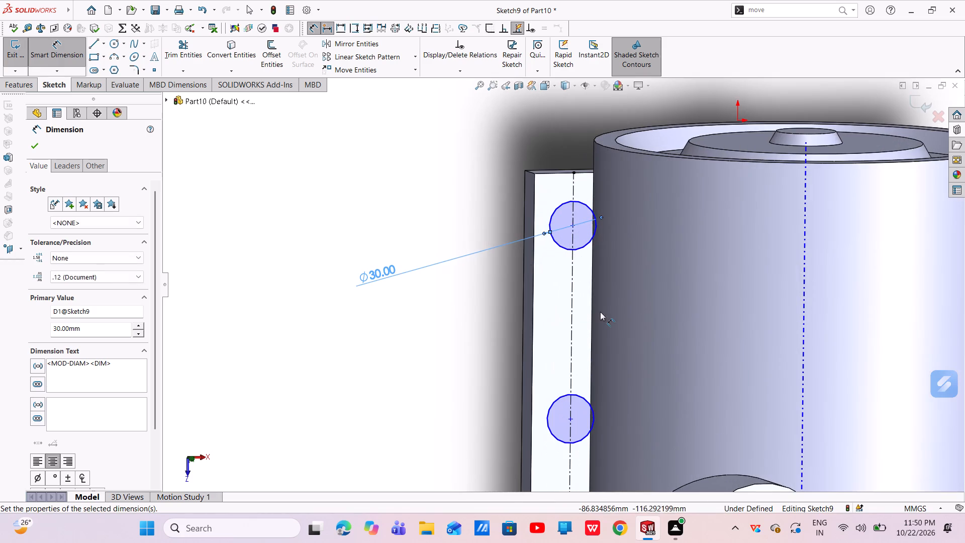
middle_click_drag(599, 310, 622, 324)
scroll(515, 295, "down", 2)
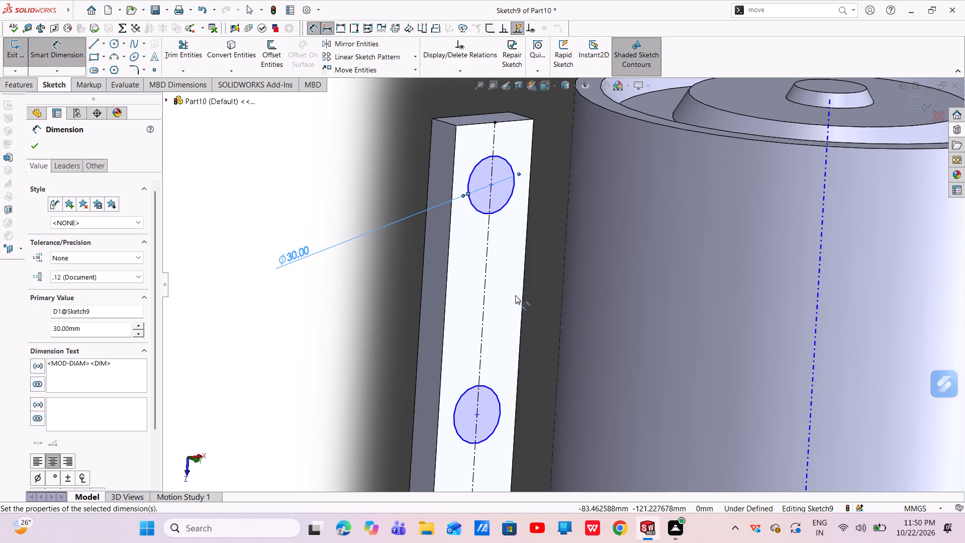
scroll(508, 262, "up", 4)
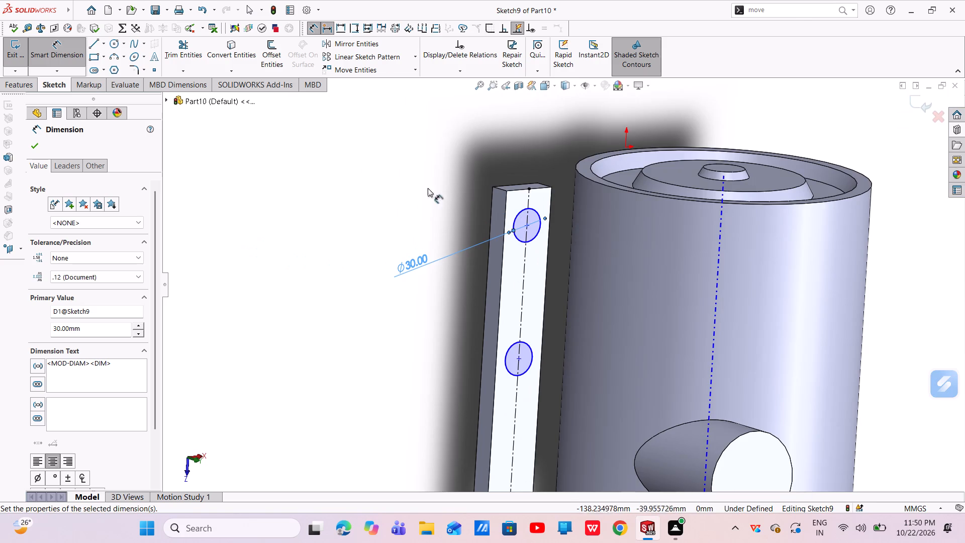
scroll(482, 194, "down", 5)
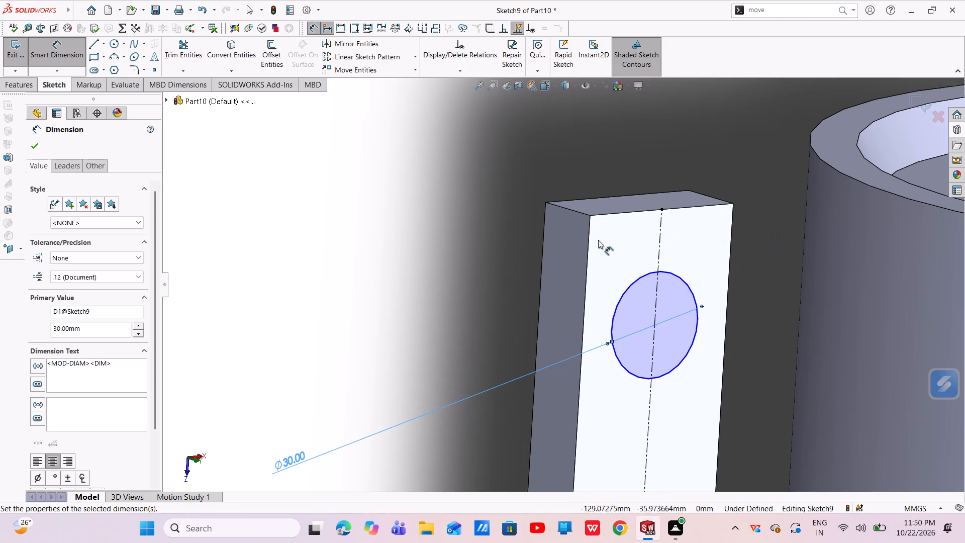
left_click(653, 326)
left_click(640, 210)
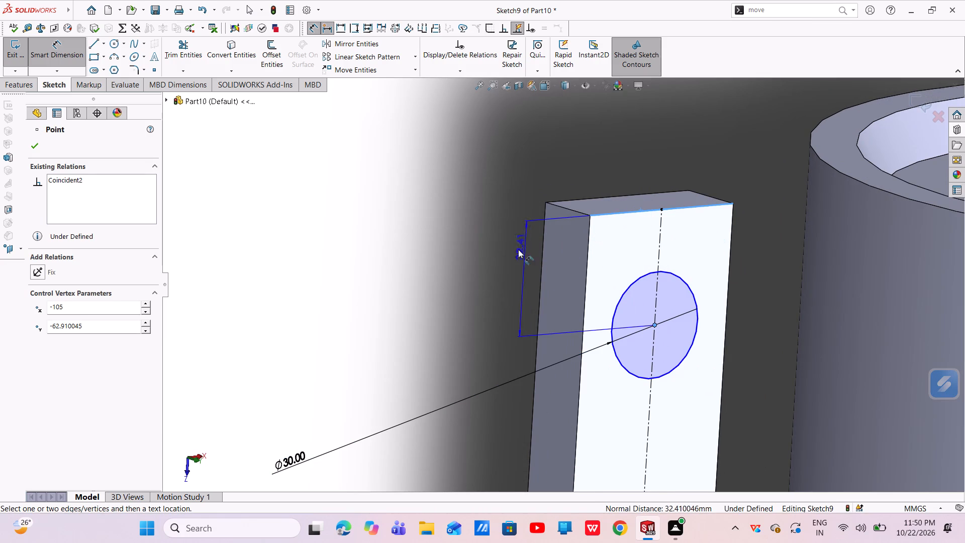
left_click(474, 284)
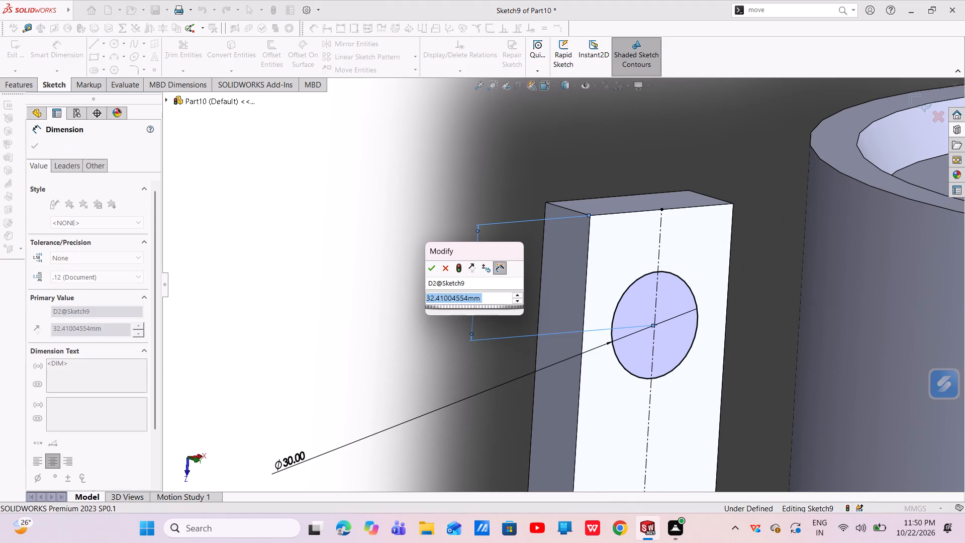
key("BackSpace")
type("75")
key("Return")
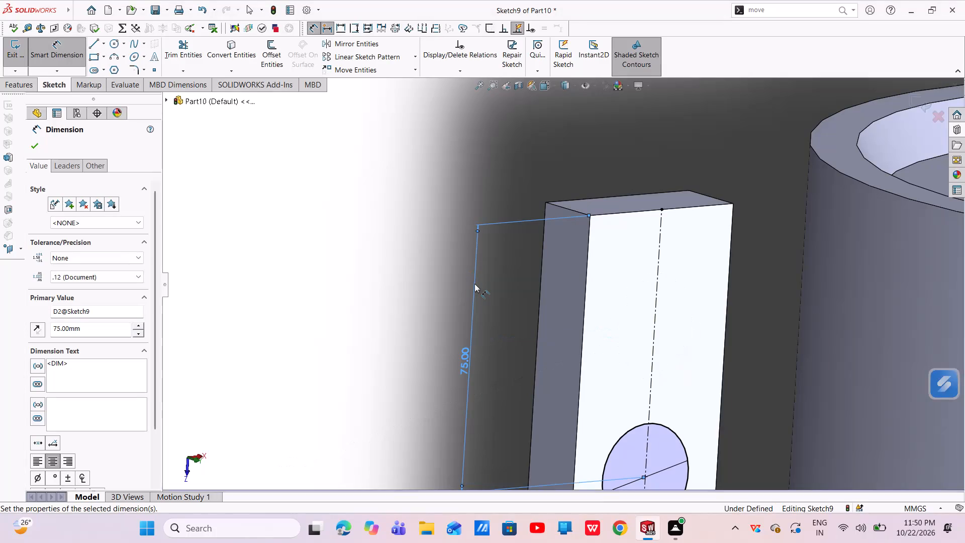
scroll(526, 310, "up", 3)
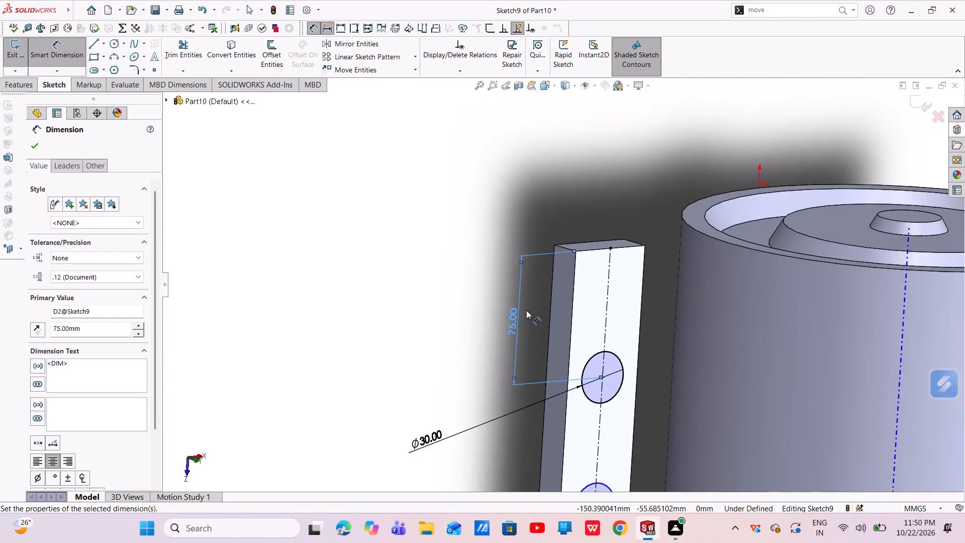
scroll(526, 310, "up", 2)
scroll(554, 342, "up", 2)
left_click(36, 149)
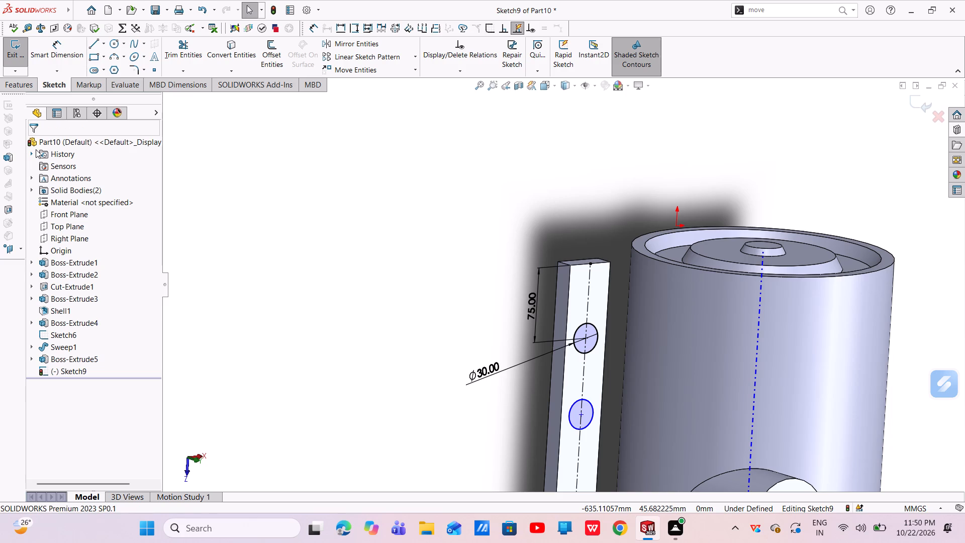
Dimension the spacing between the centers of the two plate circles as 100 mm.
left_click(57, 48)
left_click(581, 352)
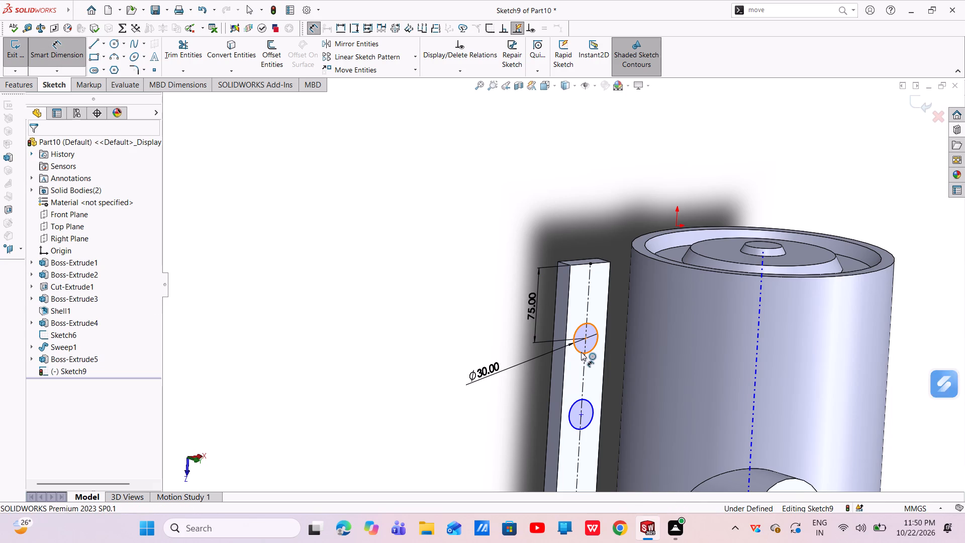
left_click(578, 399)
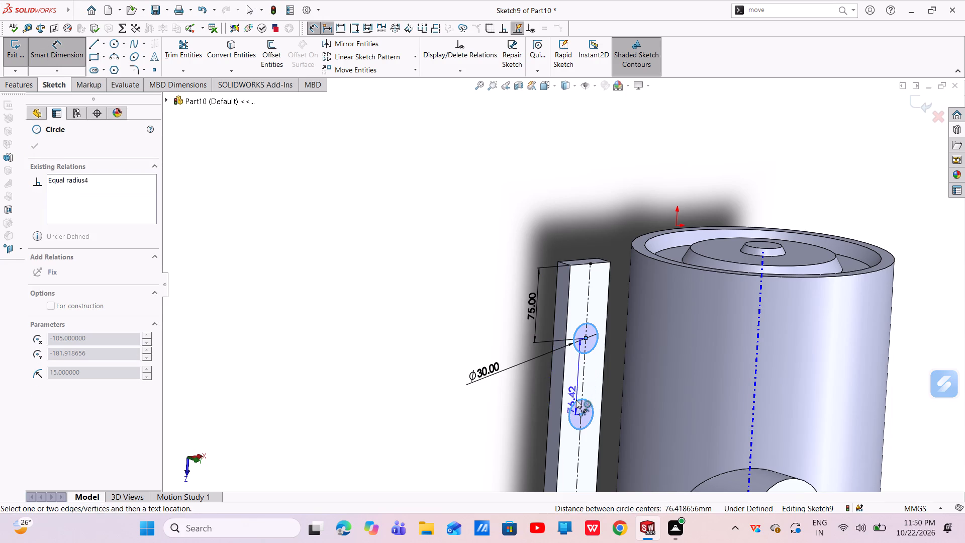
left_click(513, 405)
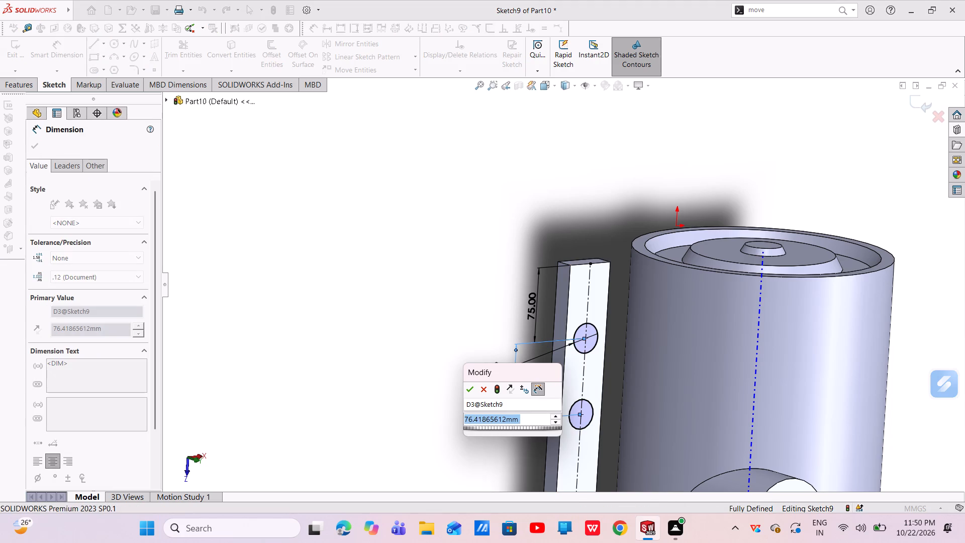
key("BackSpace")
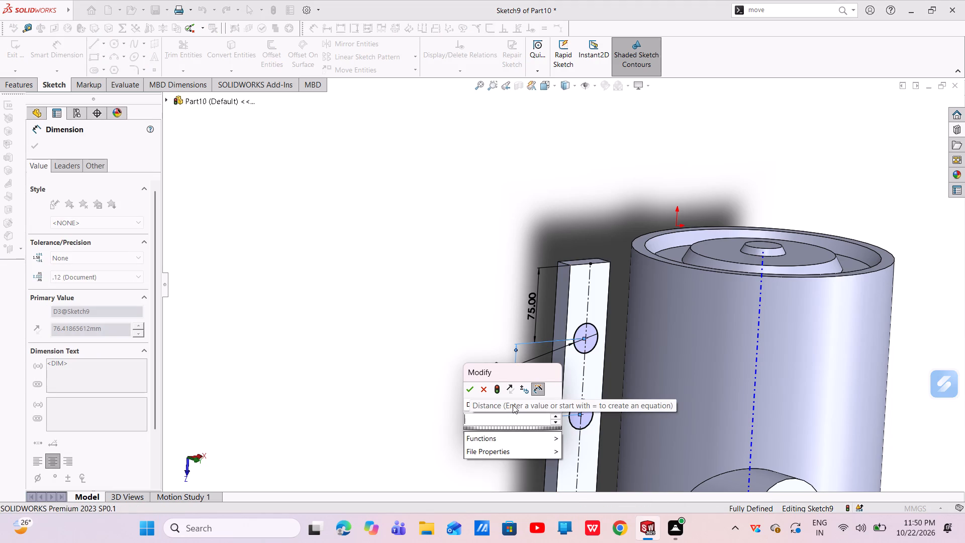
type("100")
key("Return")
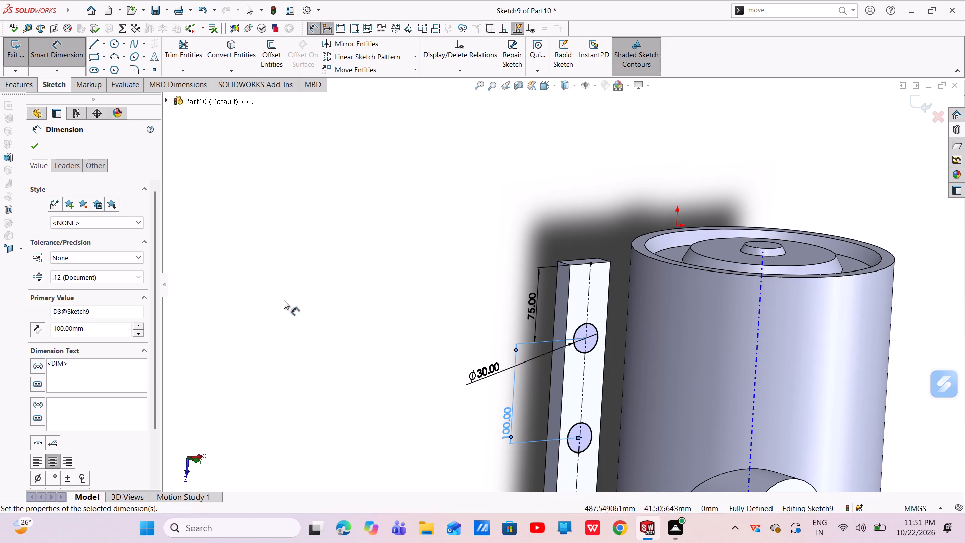
left_click(34, 151)
Extrude both circles from the plate towards the cylinder with the Up To Next end condition, merging the result.
left_click(25, 89)
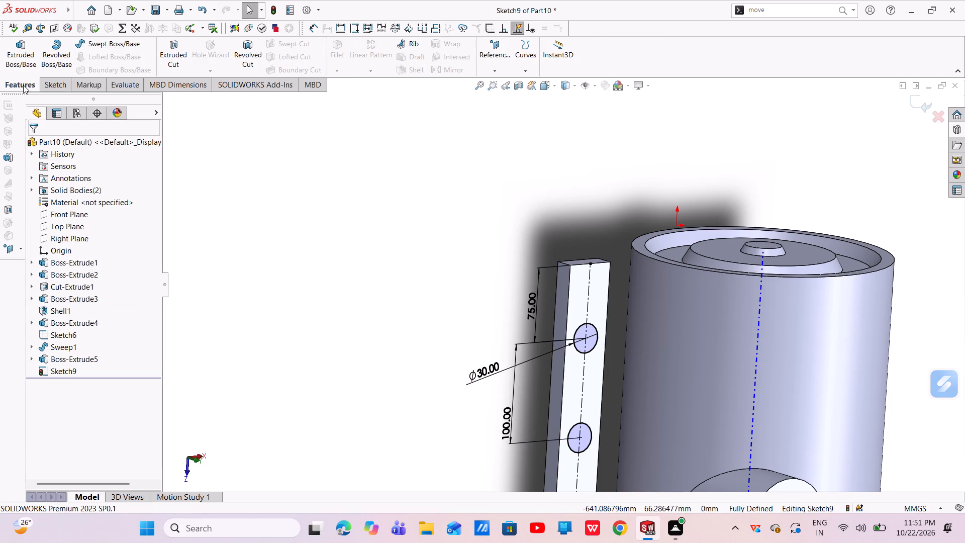
left_click(22, 66)
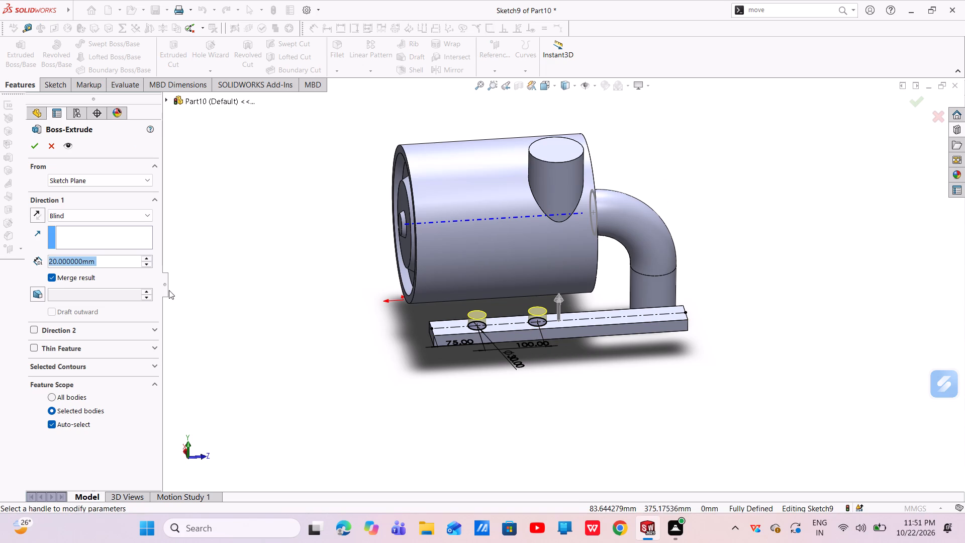
left_click(112, 212)
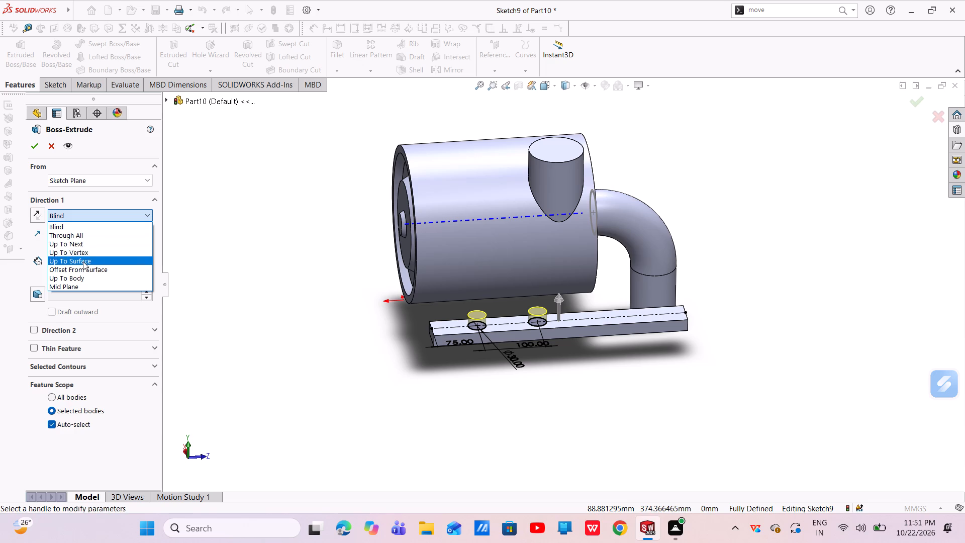
left_click(81, 247)
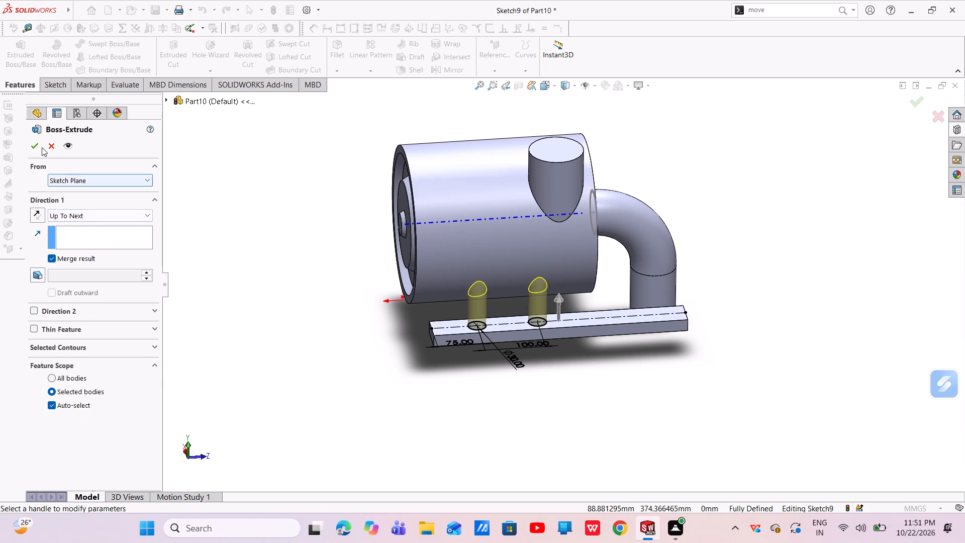
left_click(30, 150)
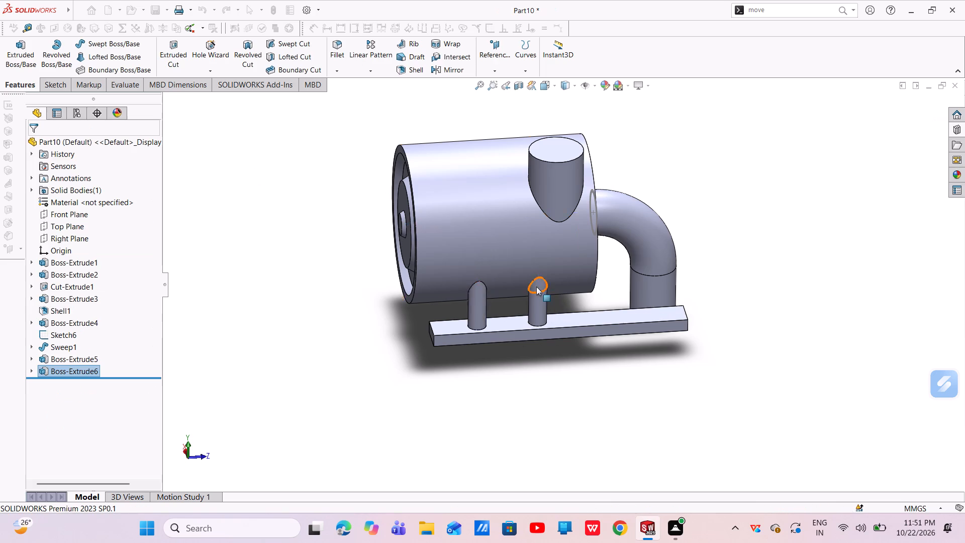
Mirror the base plate and its two posts about the Right Plane with Geometry Pattern enabled.
scroll(549, 293, "down", 5)
scroll(549, 293, "up", 3)
middle_click_drag(545, 292, 487, 300)
scroll(487, 300, "down", 1)
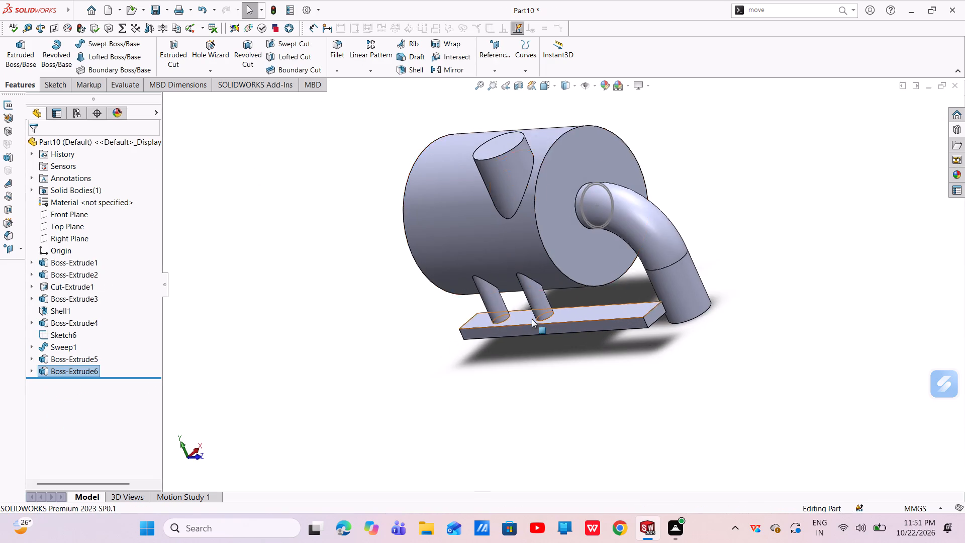
scroll(532, 319, "up", 3)
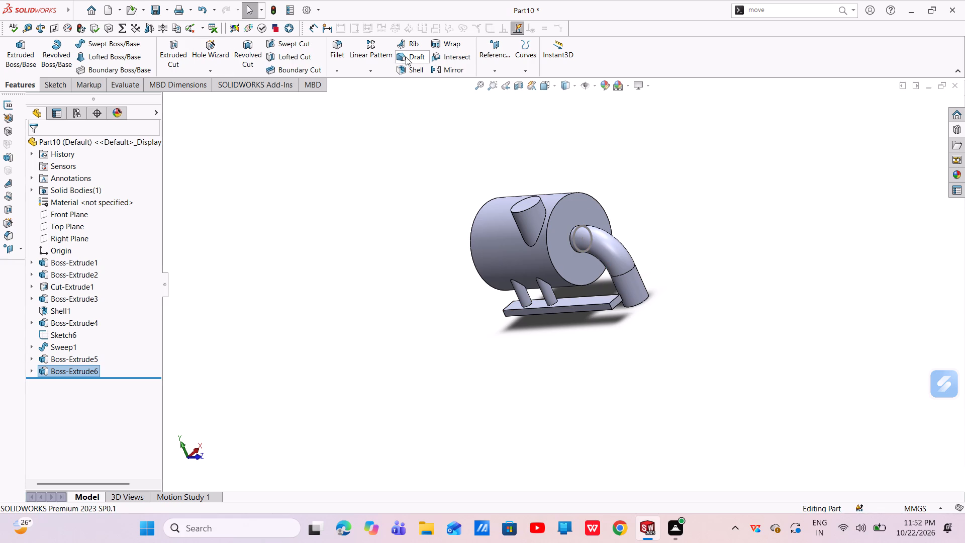
left_click(441, 66)
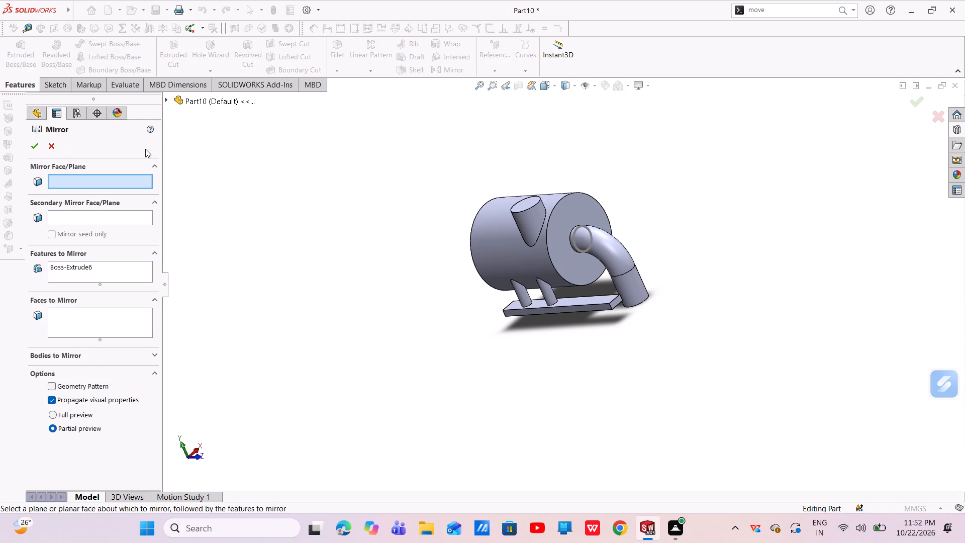
left_click(200, 105)
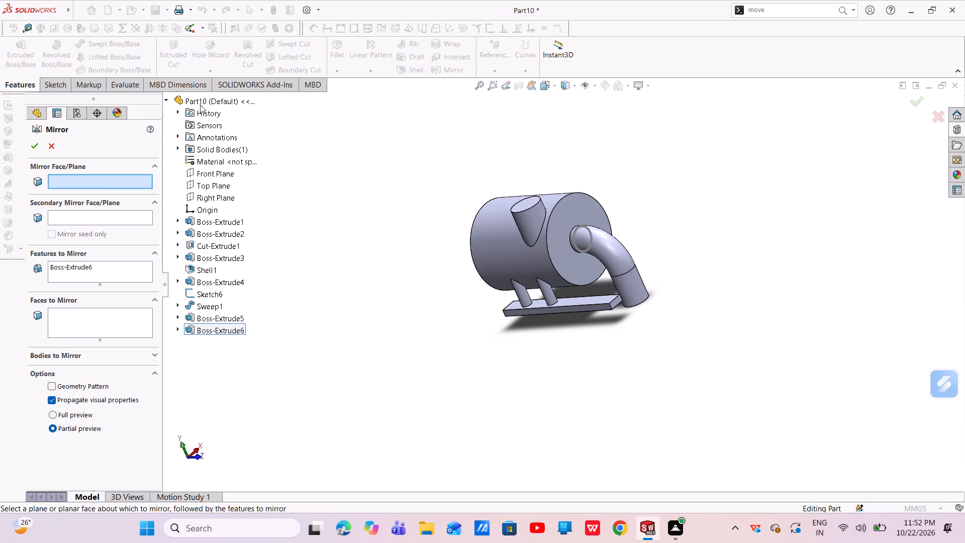
left_click(207, 193)
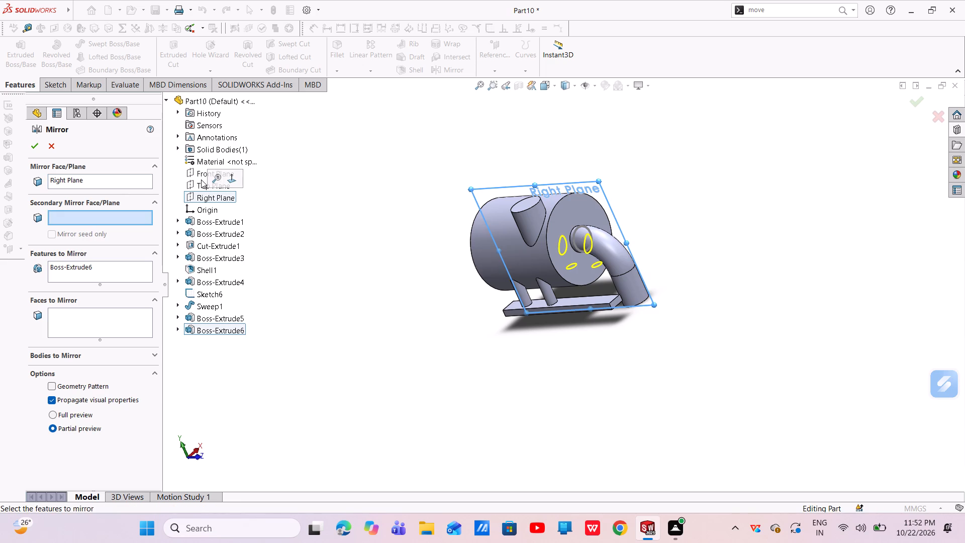
middle_click_drag(601, 220, 529, 246)
scroll(529, 246, "down", 1)
scroll(597, 278, "down", 4)
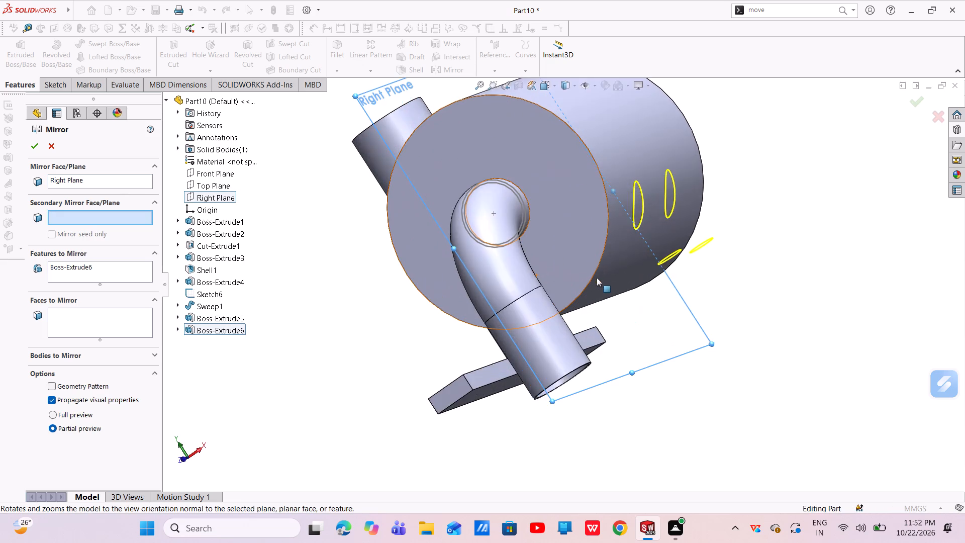
middle_click_drag(597, 278, 633, 303)
scroll(633, 303, "up", 1)
left_click(86, 272)
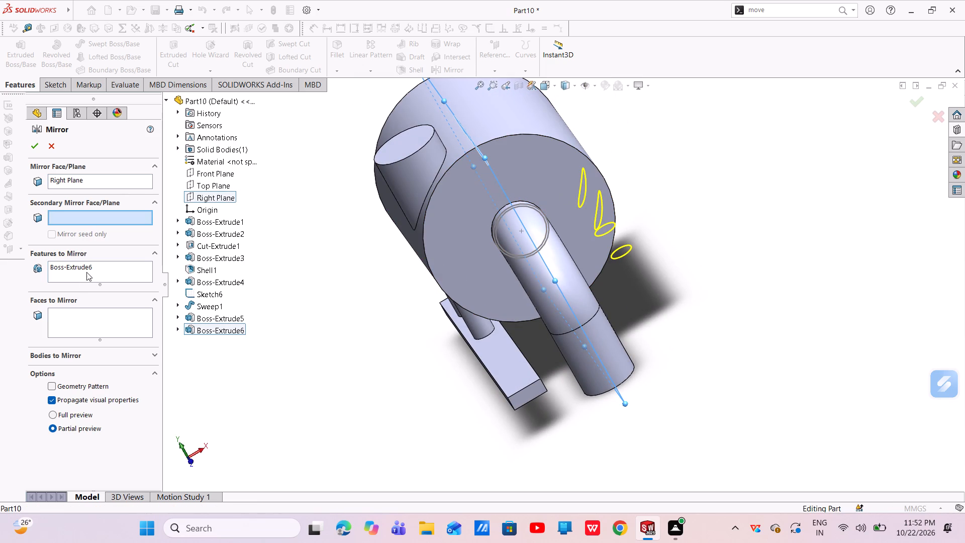
scroll(441, 330, "down", 3)
left_click(525, 311)
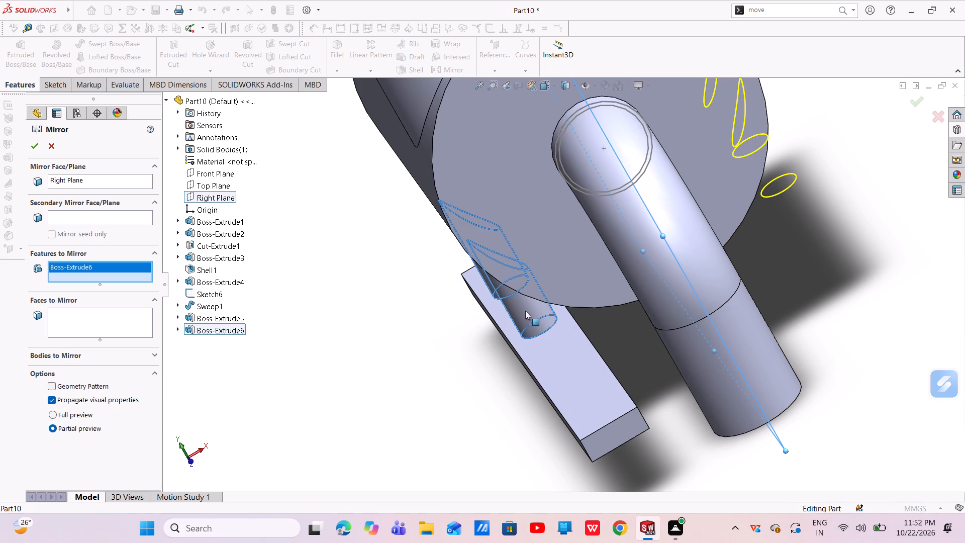
left_click(562, 358)
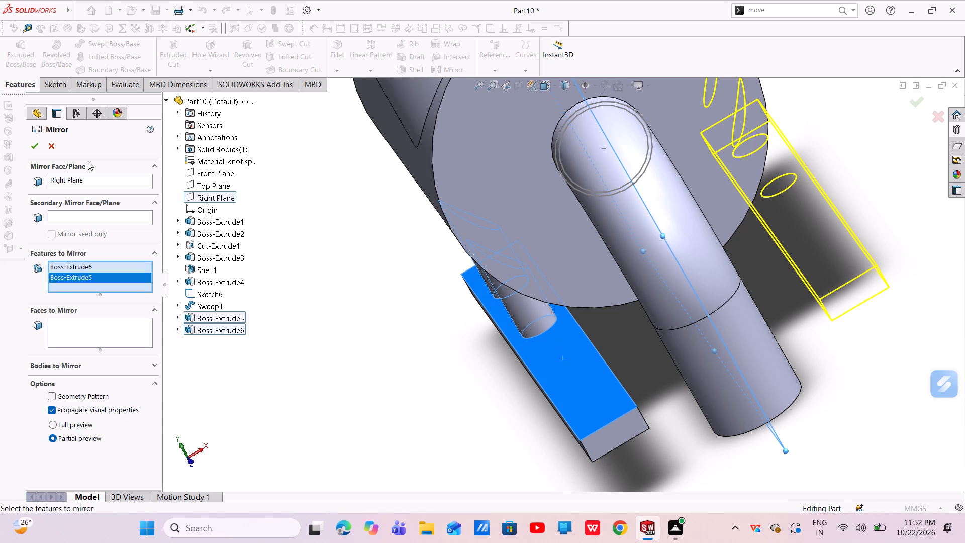
left_click(37, 145)
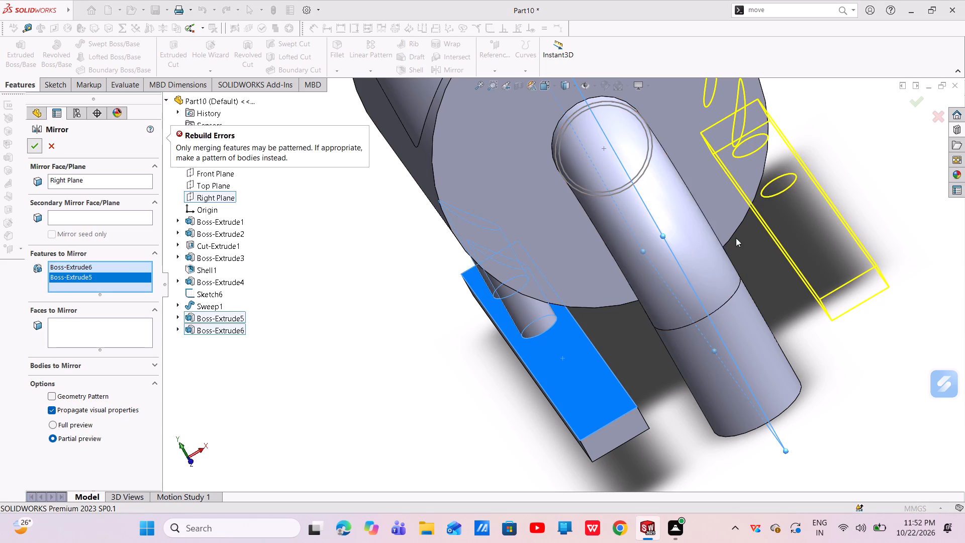
left_click(76, 400)
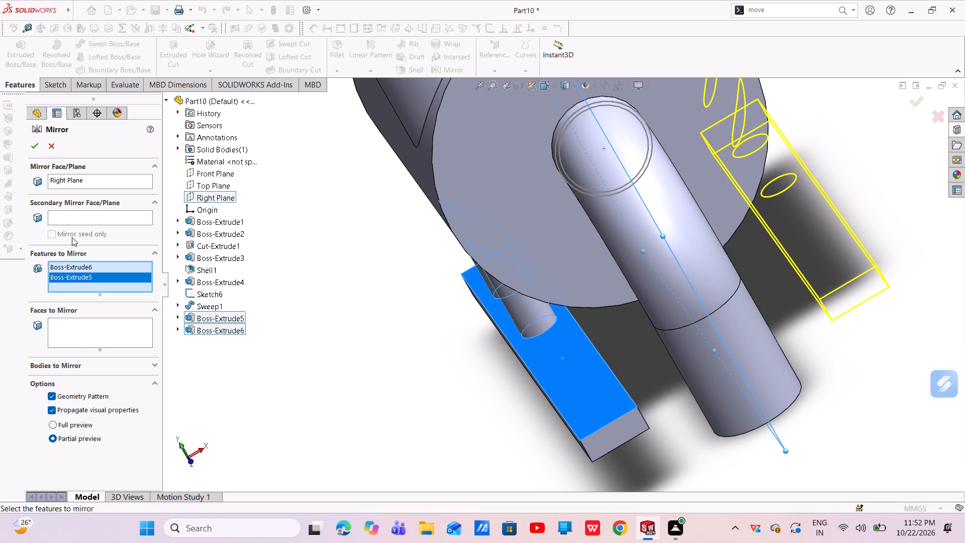
left_click(31, 147)
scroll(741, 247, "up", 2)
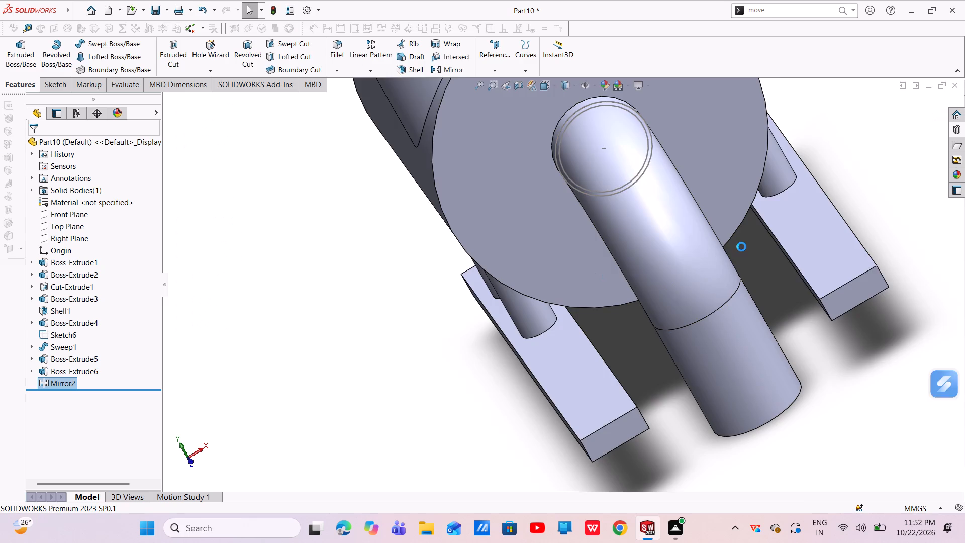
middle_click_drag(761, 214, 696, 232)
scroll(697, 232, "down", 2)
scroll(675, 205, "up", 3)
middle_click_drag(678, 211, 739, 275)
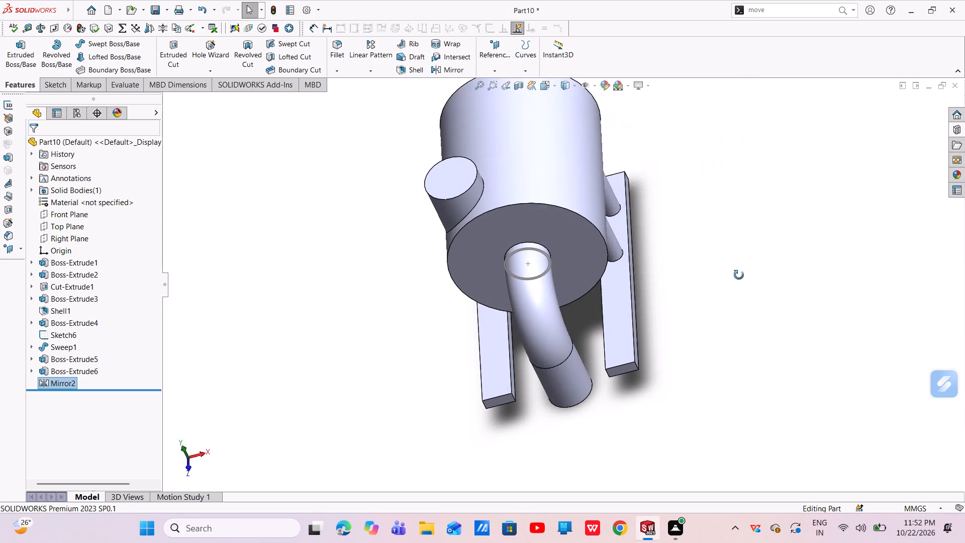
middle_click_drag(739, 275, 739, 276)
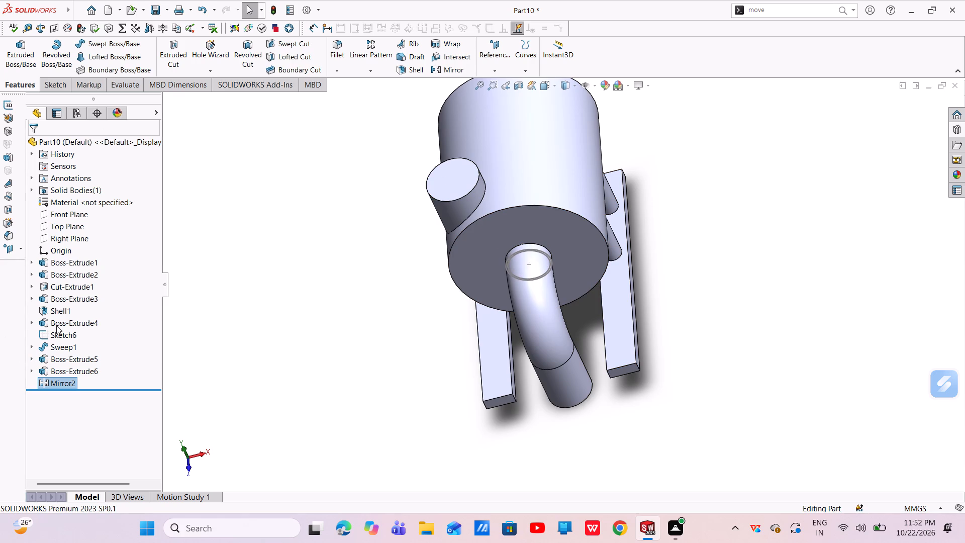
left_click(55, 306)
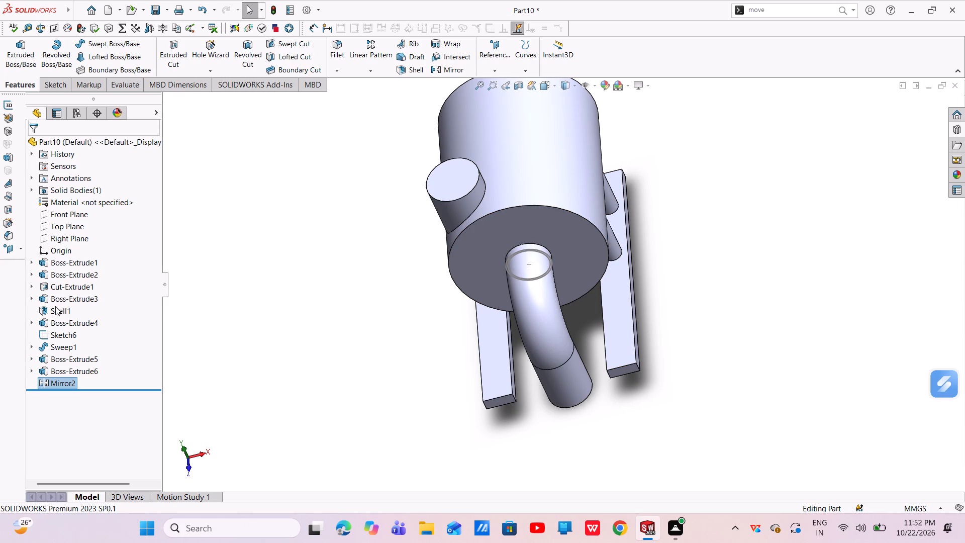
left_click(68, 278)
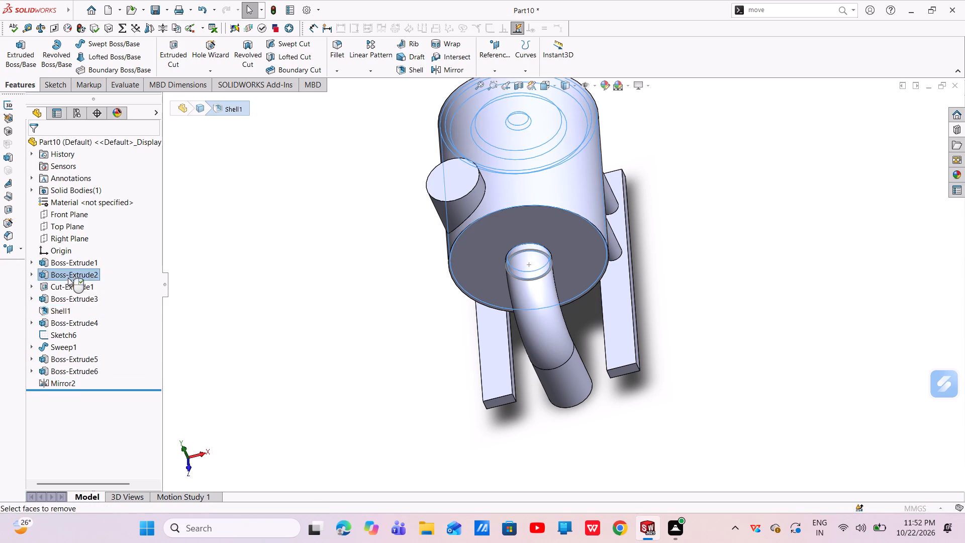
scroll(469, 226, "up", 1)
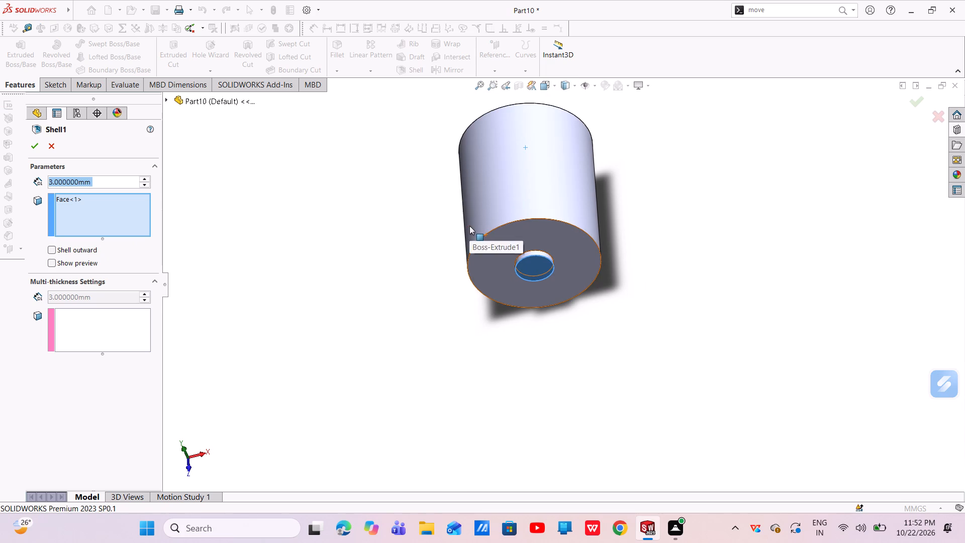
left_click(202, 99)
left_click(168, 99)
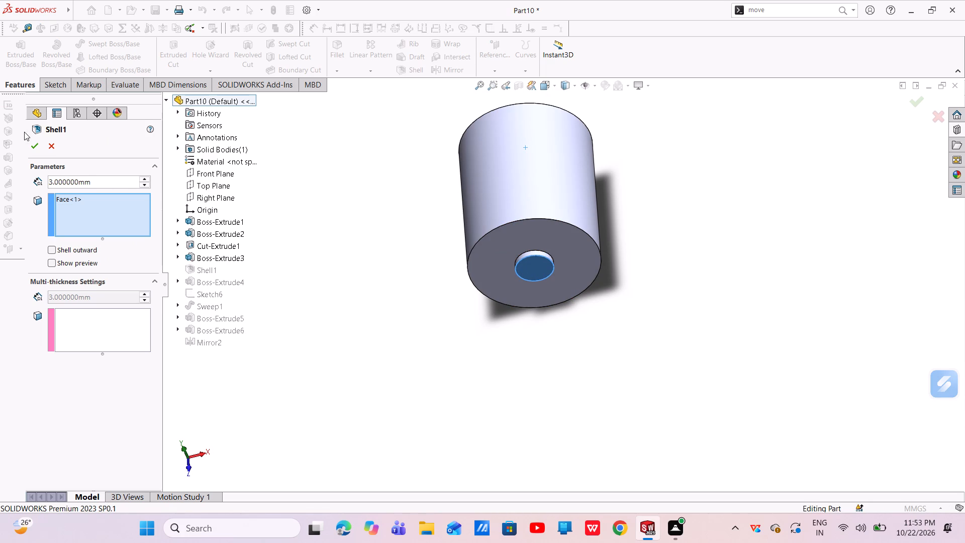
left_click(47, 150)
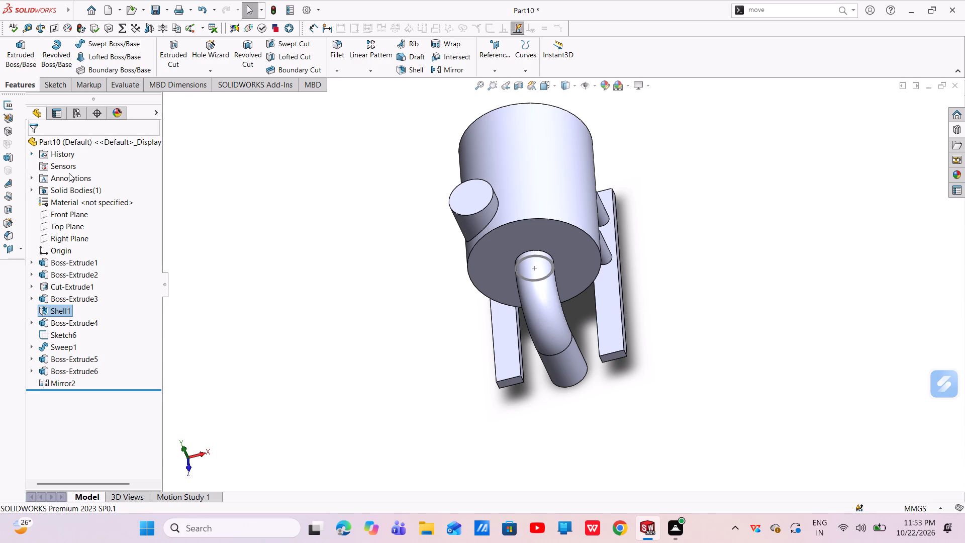
Reorder the Shell1 feature to come after Boss-Extrude4.
left_click_drag(43, 306, 48, 327)
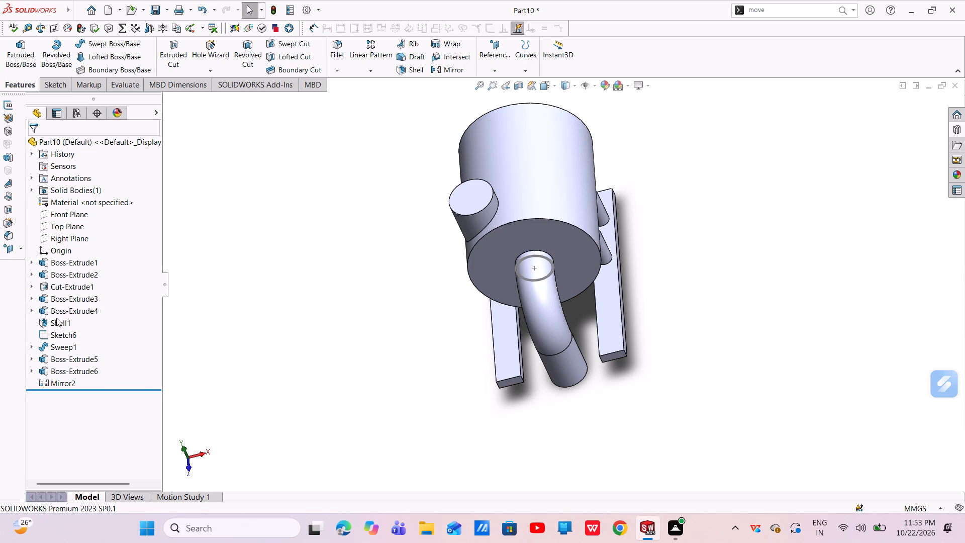
Edit the shell to also remove the end face of the boss on the cylinder's side.
left_click(56, 318)
left_click(64, 287)
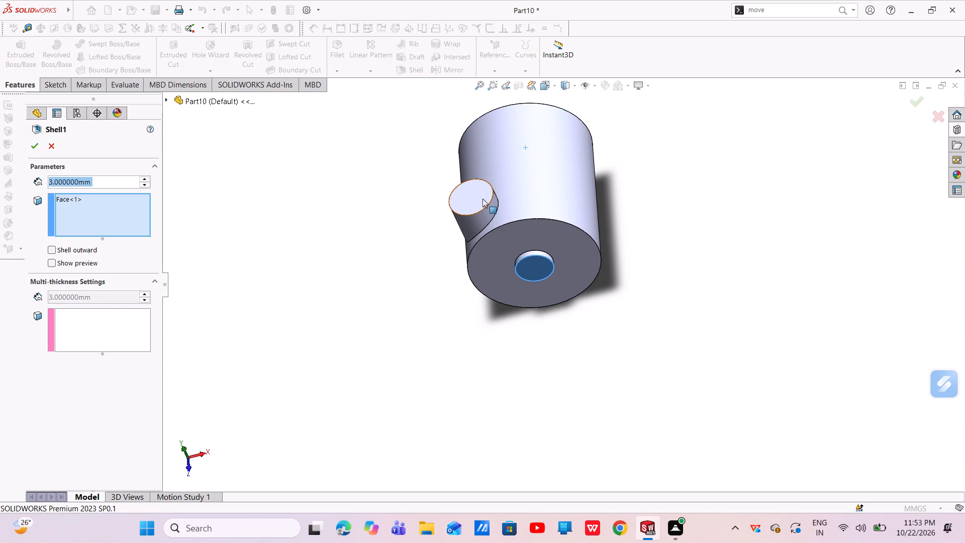
left_click(471, 193)
right_click(471, 193)
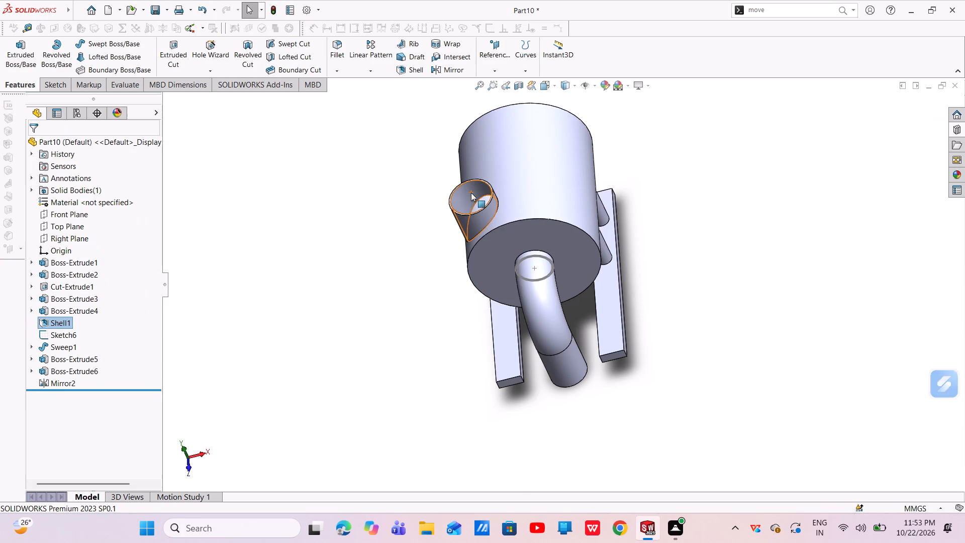
Examine the hollowed boss, the outlet pipe opening and the mirrored plates from several angles.
middle_click_drag(562, 368, 532, 221)
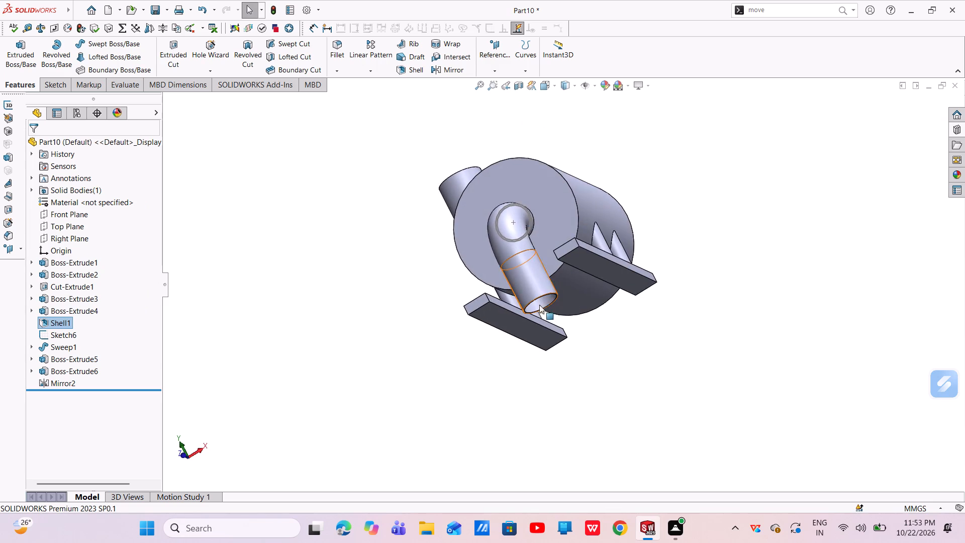
scroll(544, 317, "down", 1)
scroll(544, 317, "up", 1)
scroll(544, 317, "down", 3)
middle_click_drag(535, 292, 488, 225)
scroll(457, 182, "up", 3)
middle_click_drag(444, 174, 452, 180)
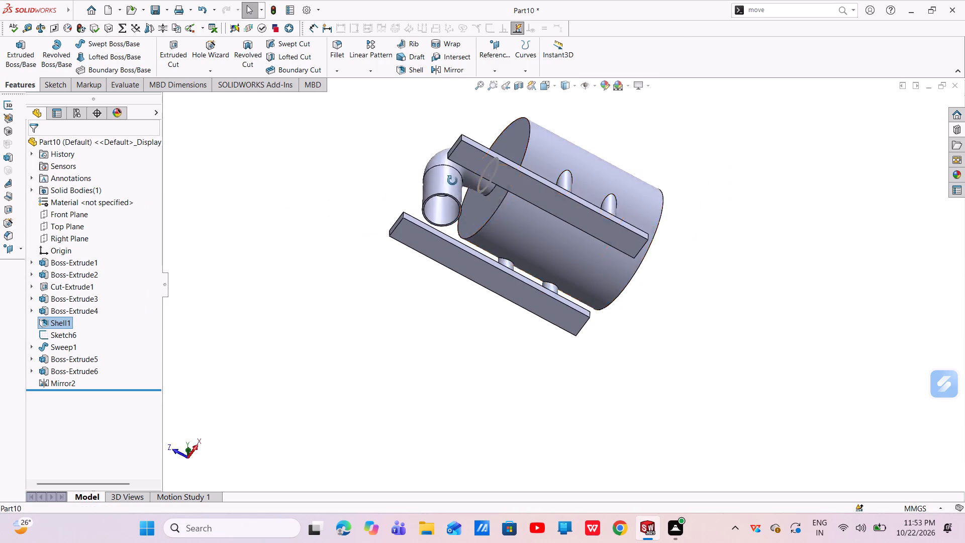
middle_click_drag(452, 180, 512, 354)
scroll(512, 352, "down", 1)
scroll(470, 269, "up", 3)
middle_click_drag(480, 246, 516, 310)
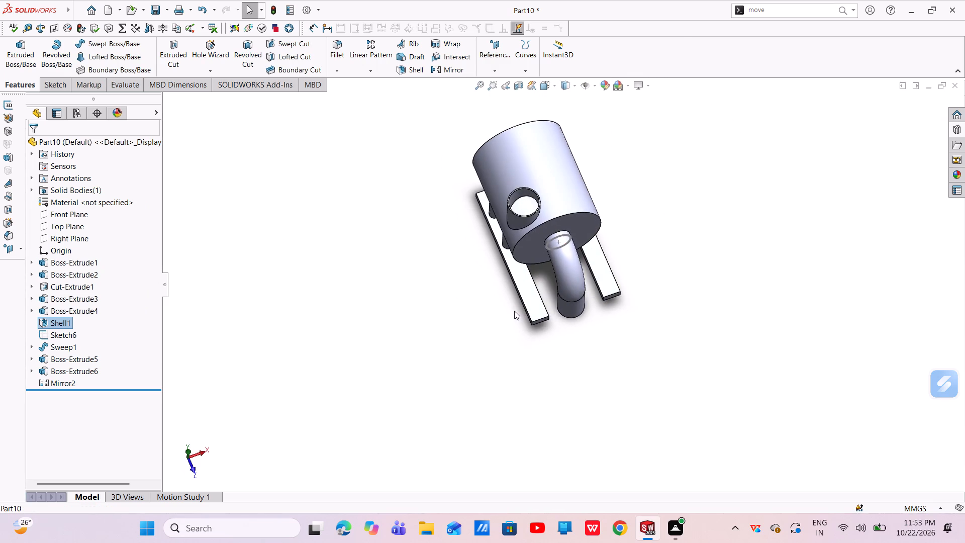
scroll(520, 215, "down", 4)
scroll(520, 215, "up", 2)
middle_click_drag(520, 215, 504, 276)
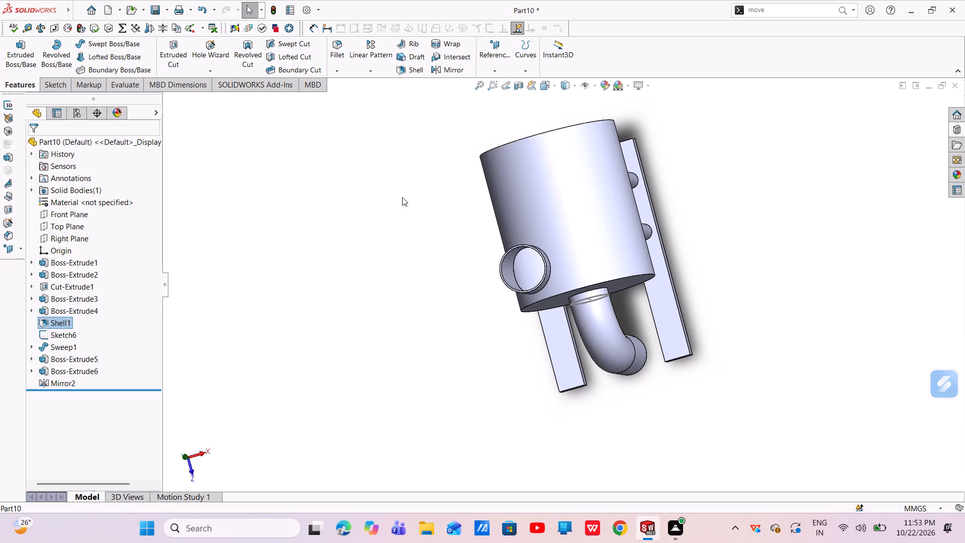
Create a reference axis through the inner cylindrical face of the hollow side boss.
left_click(494, 72)
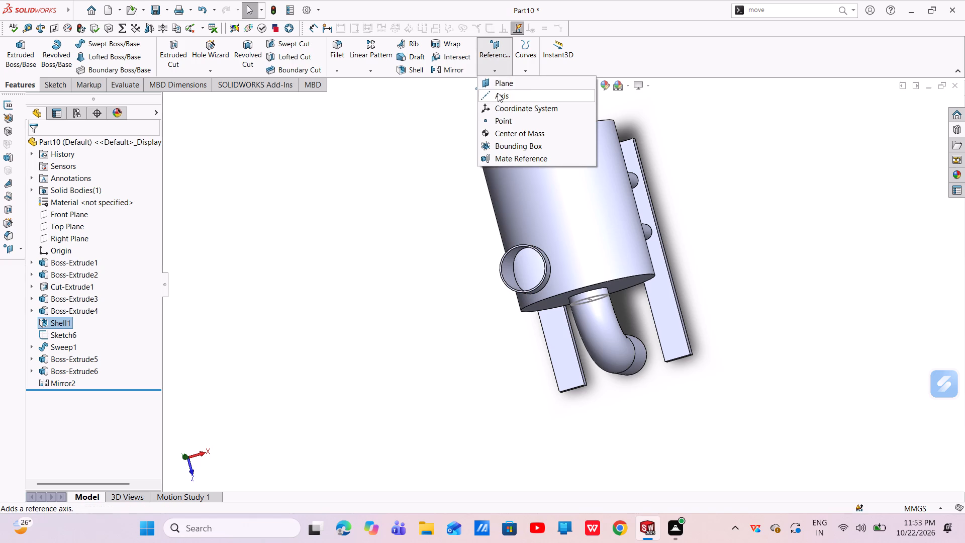
left_click(498, 94)
left_click(512, 274)
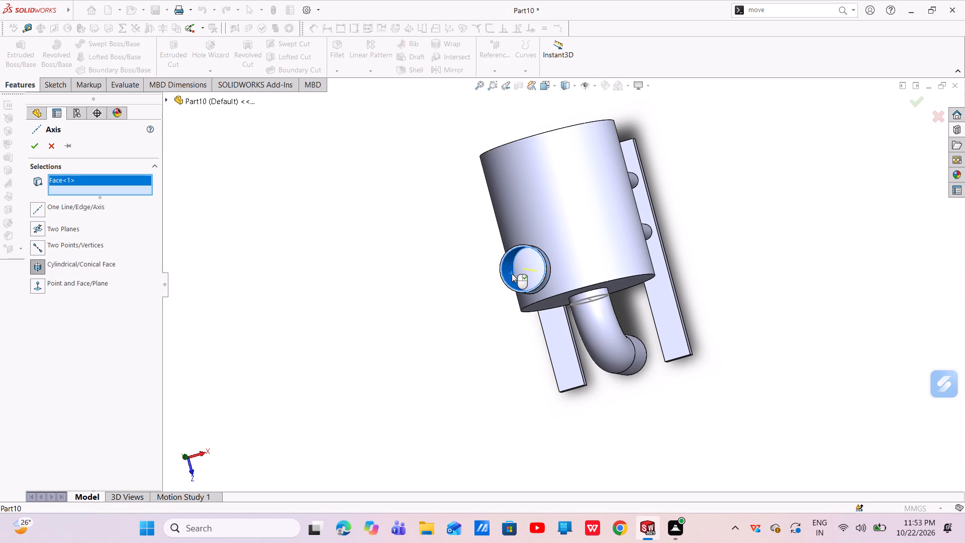
middle_click_drag(522, 290, 558, 182)
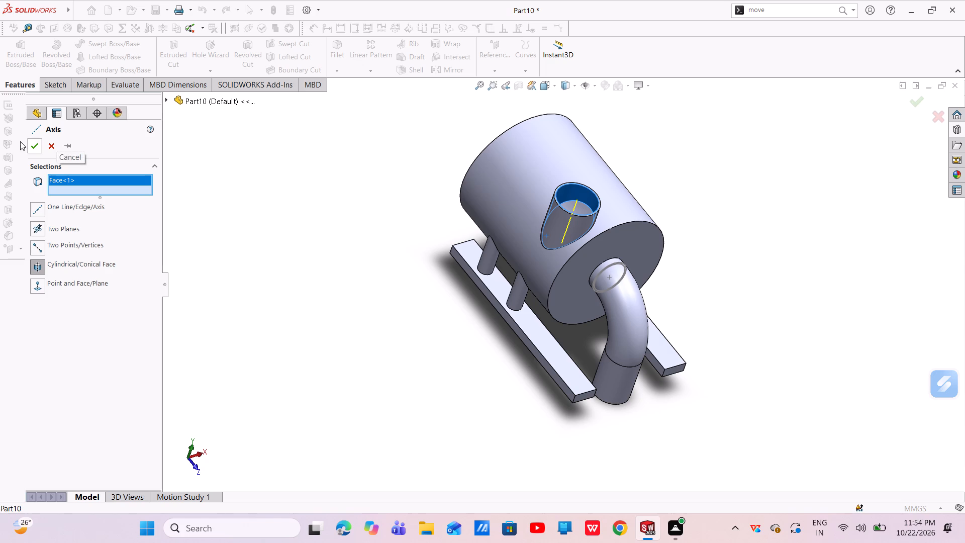
left_click(34, 147)
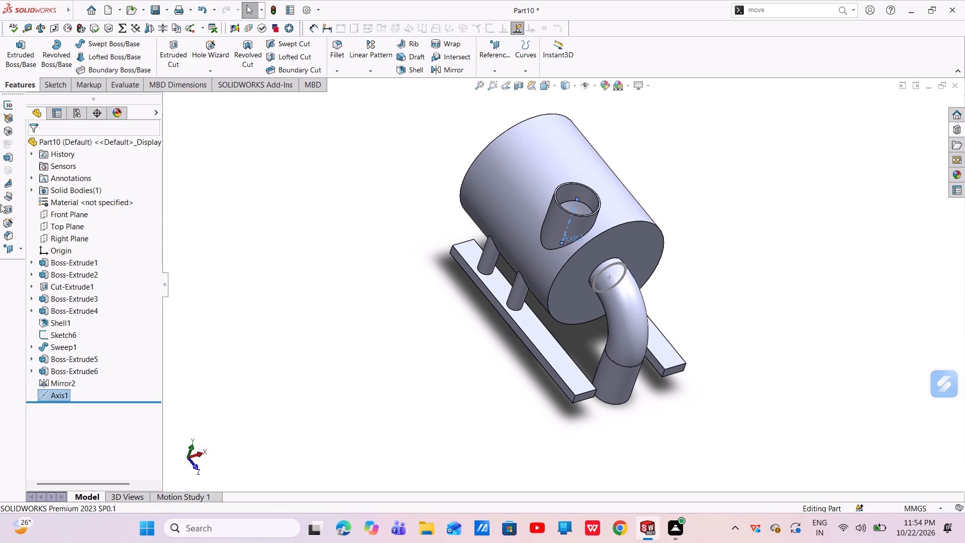
Start a new reference plane using the Right Plane as the first reference.
left_click(63, 237)
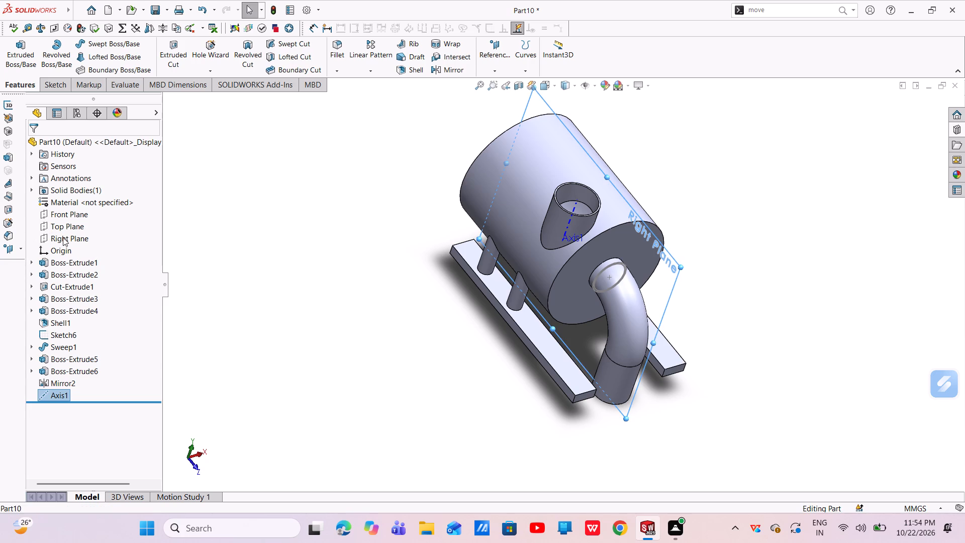
left_click(499, 72)
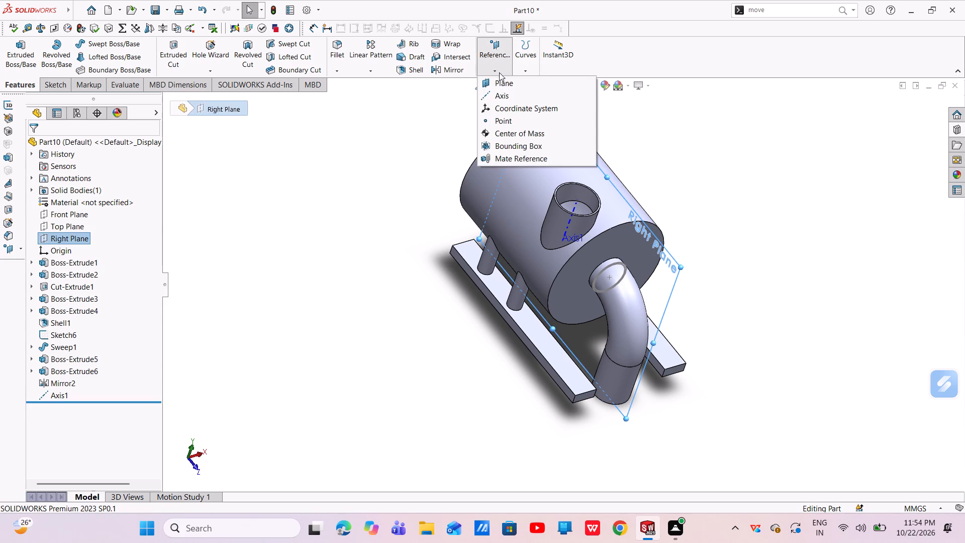
left_click(501, 80)
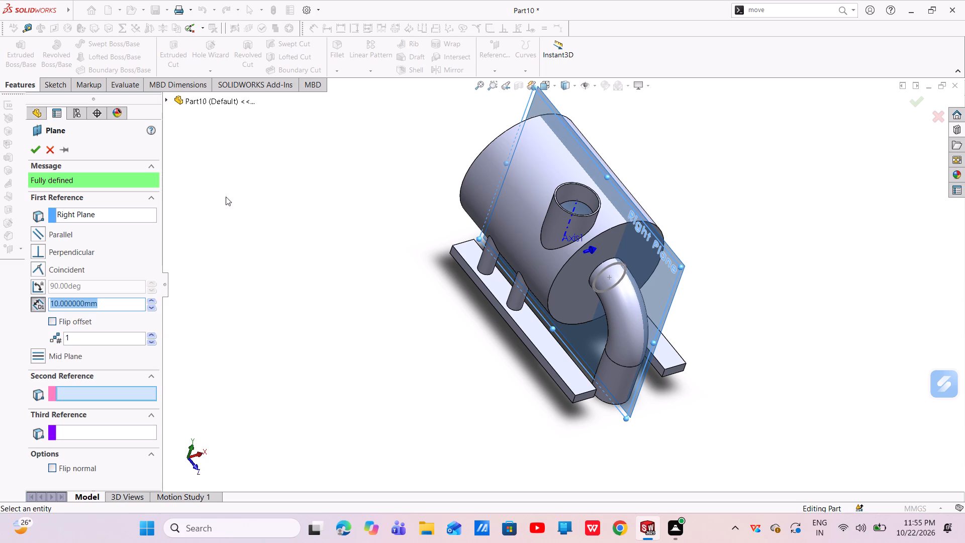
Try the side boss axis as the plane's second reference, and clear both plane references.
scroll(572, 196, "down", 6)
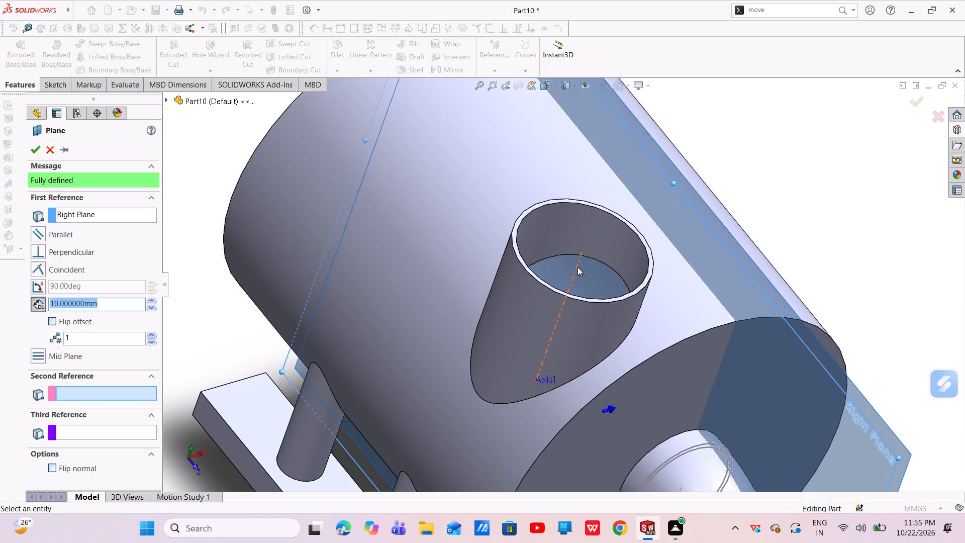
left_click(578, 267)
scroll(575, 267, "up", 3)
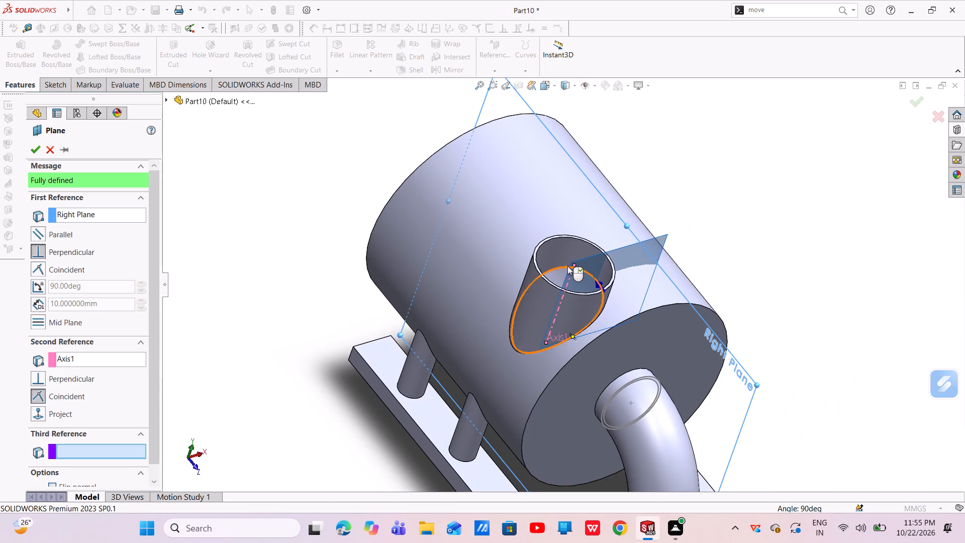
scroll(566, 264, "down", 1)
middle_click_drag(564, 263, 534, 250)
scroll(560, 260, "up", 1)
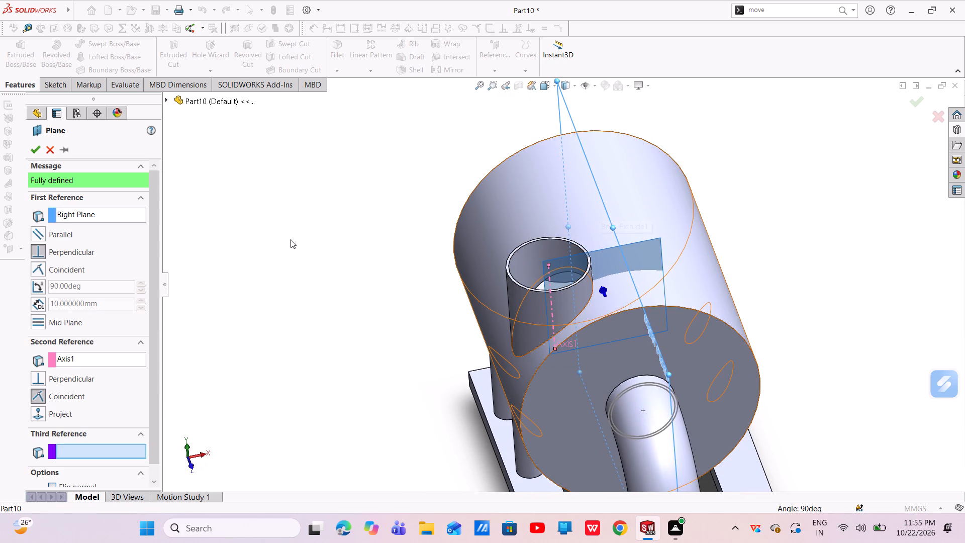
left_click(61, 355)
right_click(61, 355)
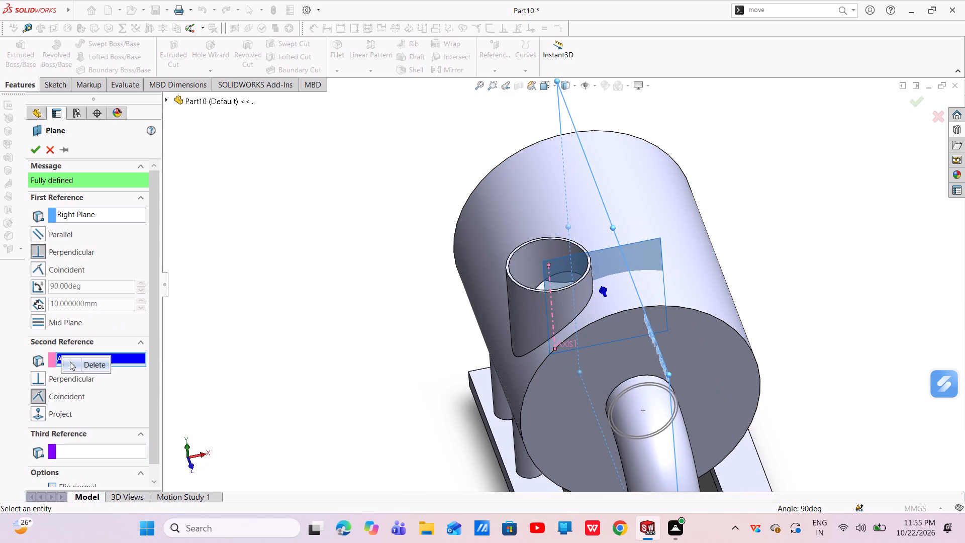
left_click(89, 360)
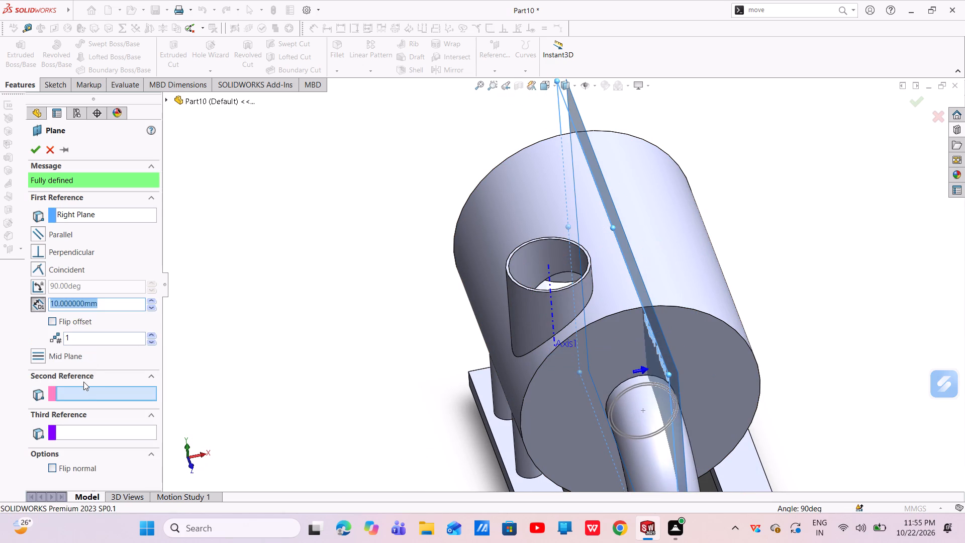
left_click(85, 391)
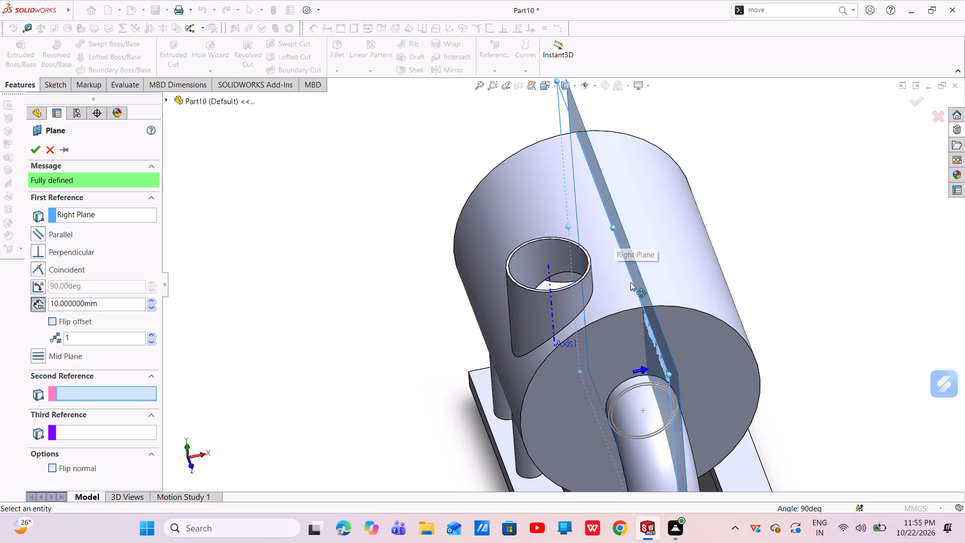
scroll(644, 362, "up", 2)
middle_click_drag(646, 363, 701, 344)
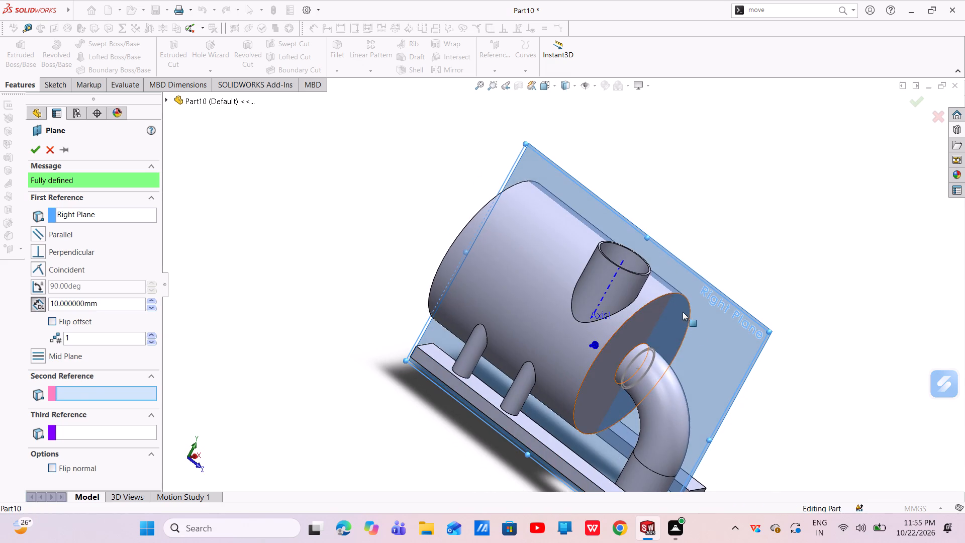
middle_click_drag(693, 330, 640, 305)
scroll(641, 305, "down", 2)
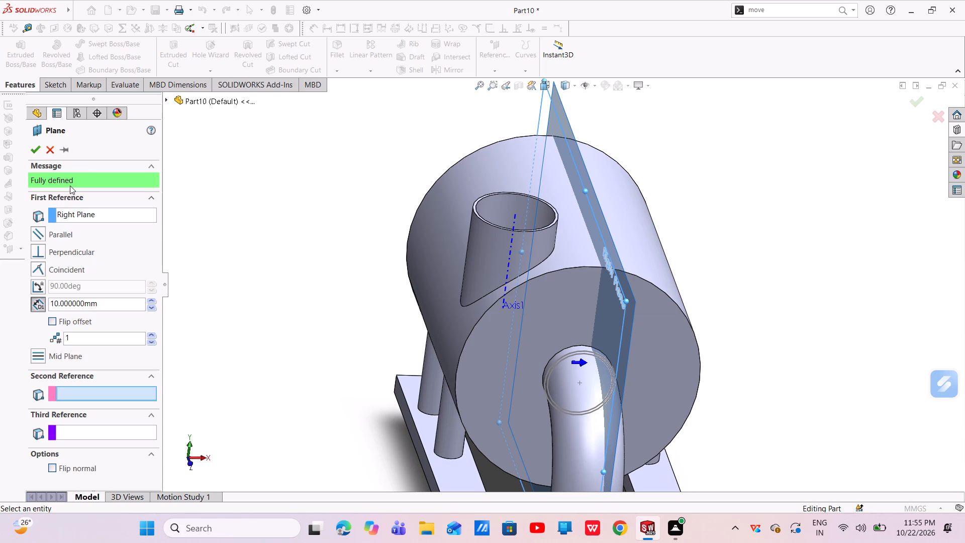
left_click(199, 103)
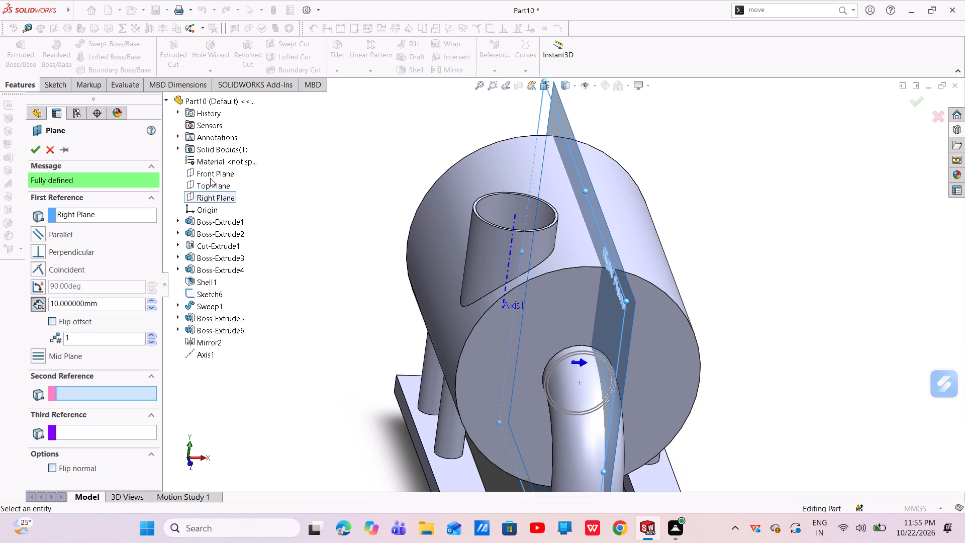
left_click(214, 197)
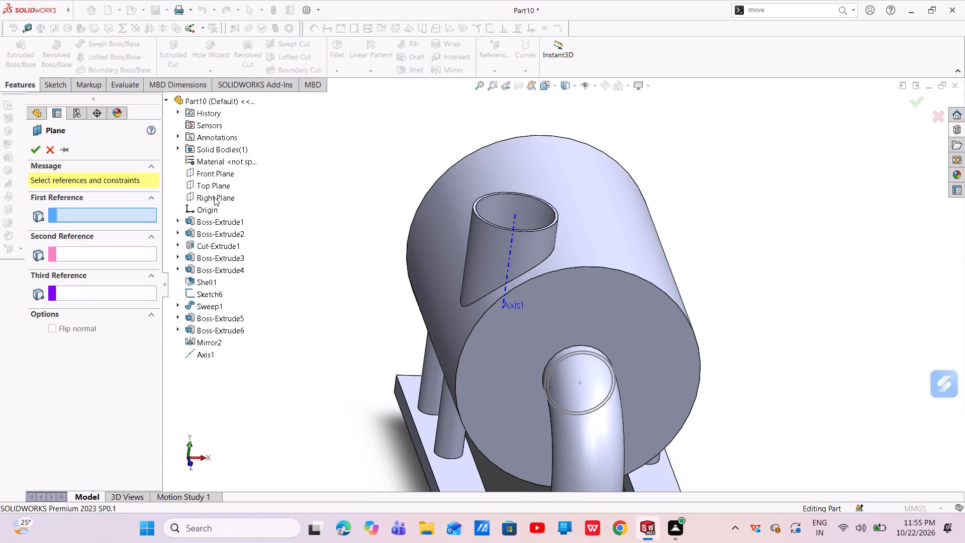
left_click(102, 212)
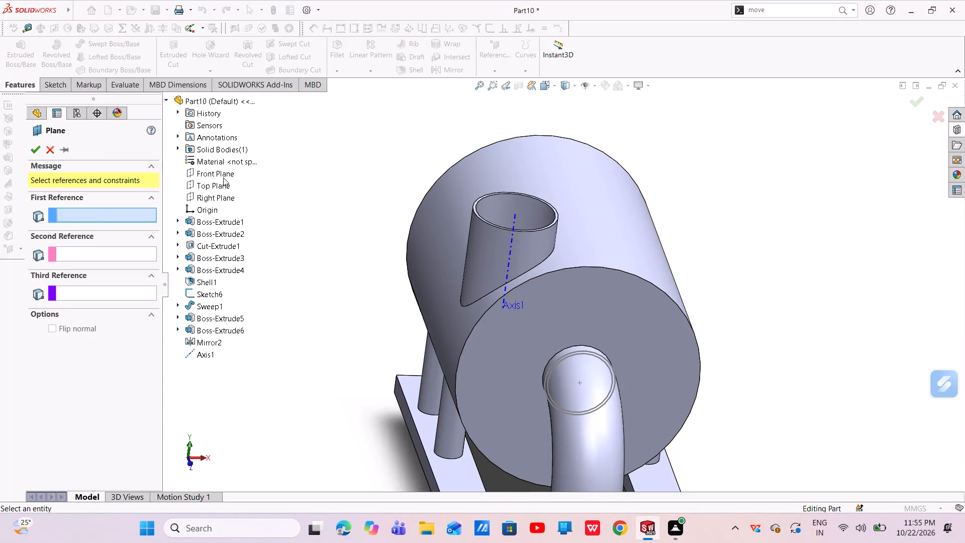
Create a reference plane through the side boss axis at 45 degrees to the Right Plane, with the offset flipped.
left_click(210, 199)
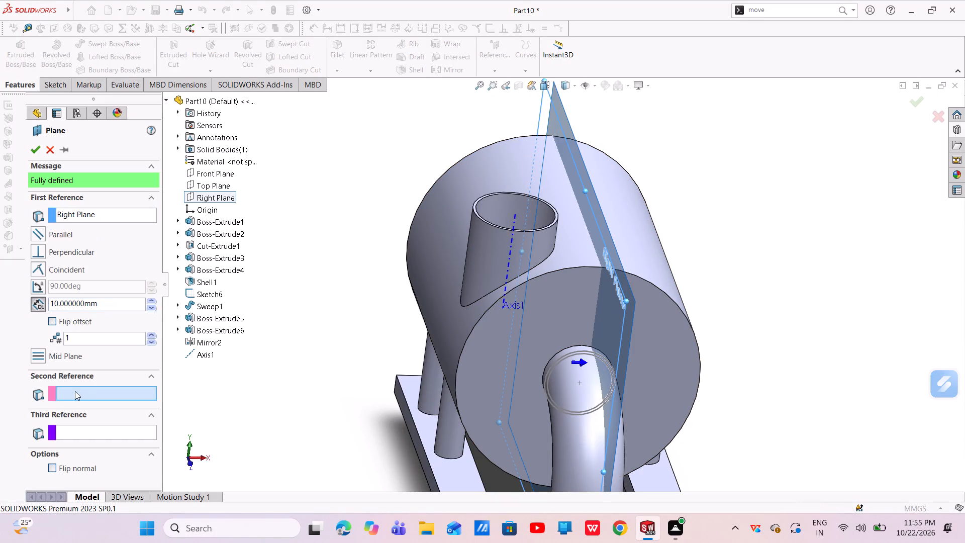
left_click(76, 394)
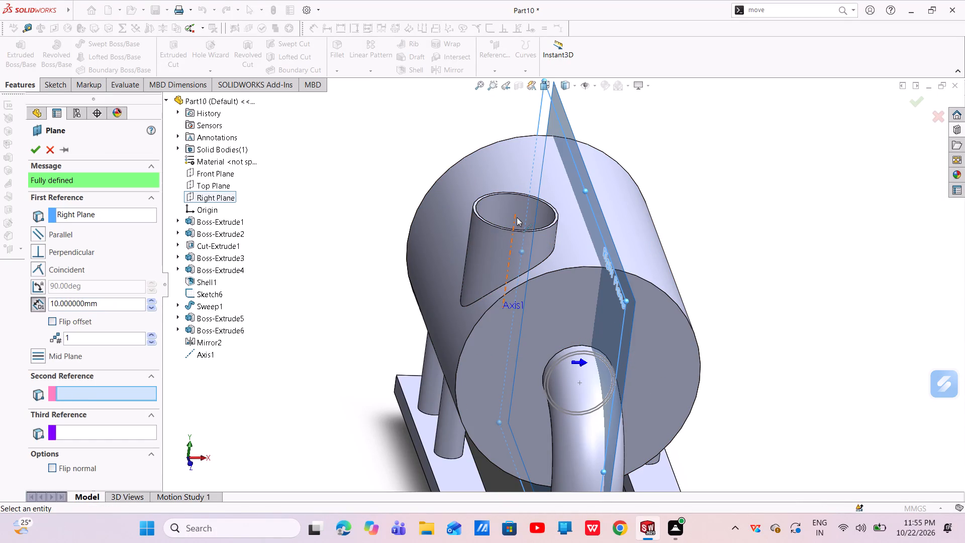
left_click(517, 217)
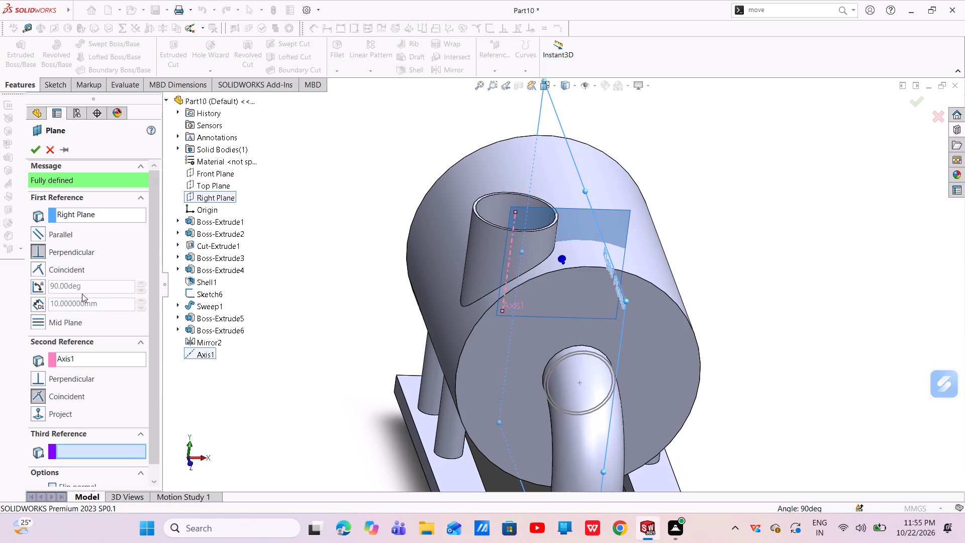
left_click_drag(86, 285, 58, 292)
left_click_drag(80, 282, 74, 284)
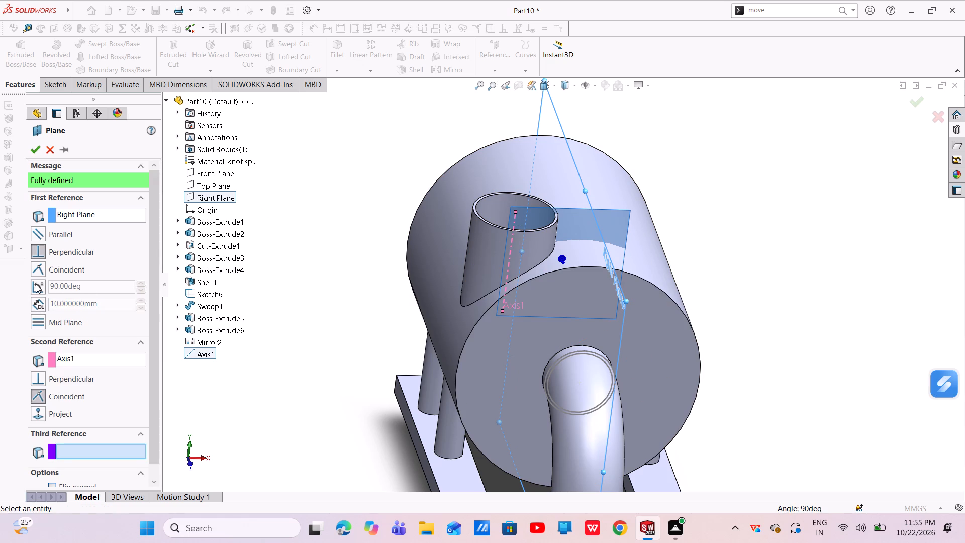
left_click(36, 284)
left_click_drag(89, 287, 44, 291)
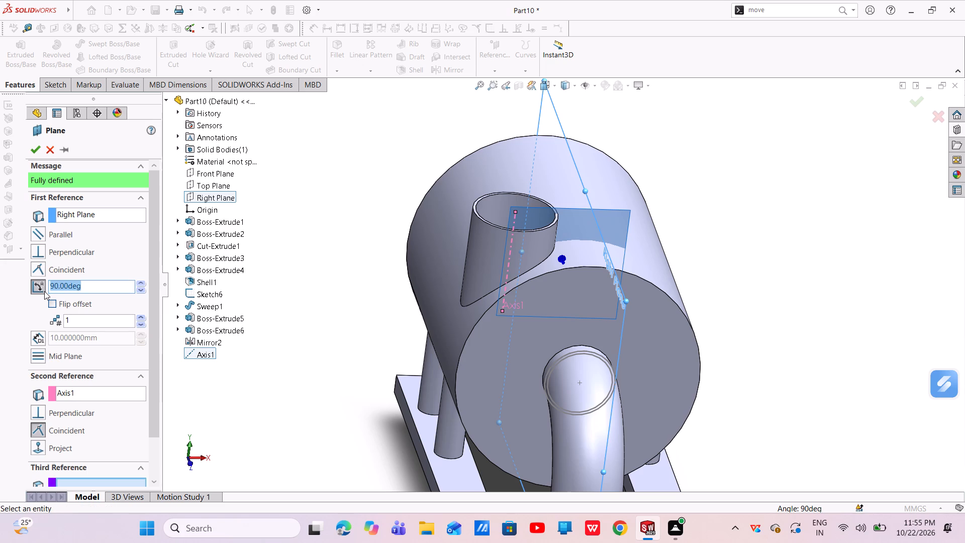
key("BackSpace")
type("45")
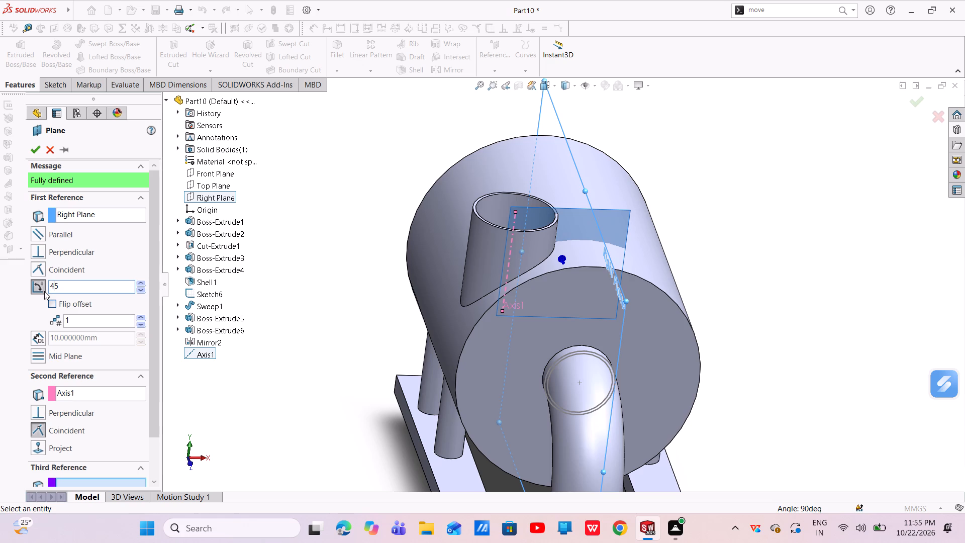
key("Return")
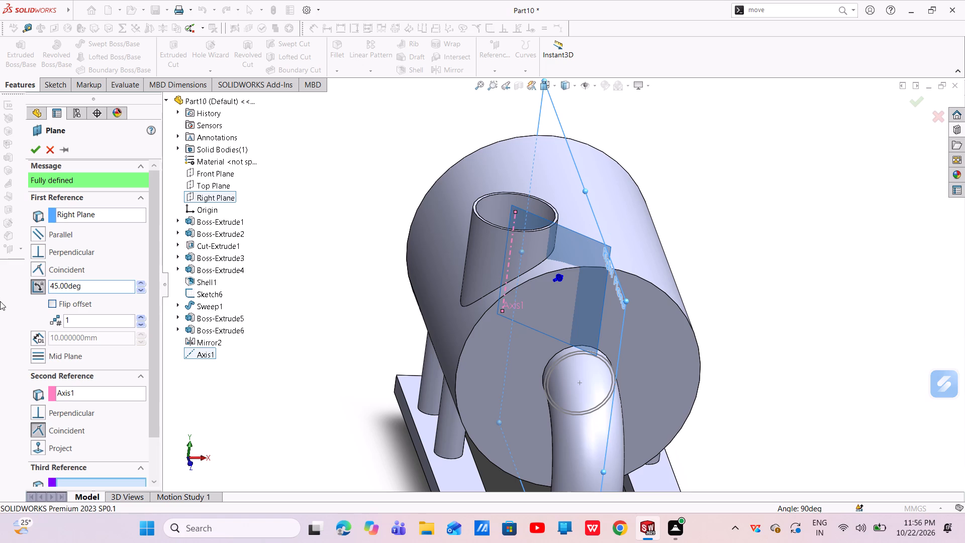
left_click(51, 304)
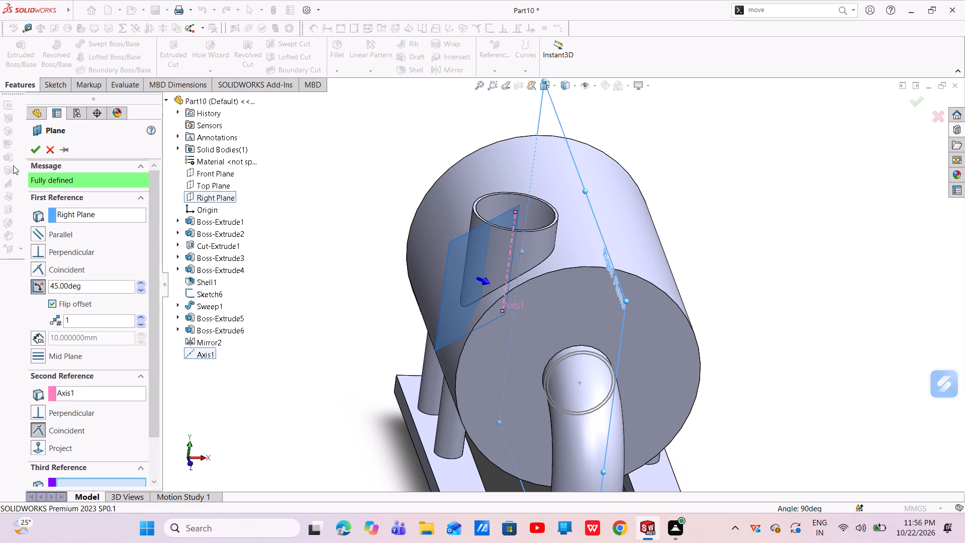
left_click(31, 146)
Start a sketch on the ring-shaped end face of the side boss and convert the face's outer edge into a circle.
scroll(478, 299, "down", 5)
middle_click_drag(478, 299, 444, 274)
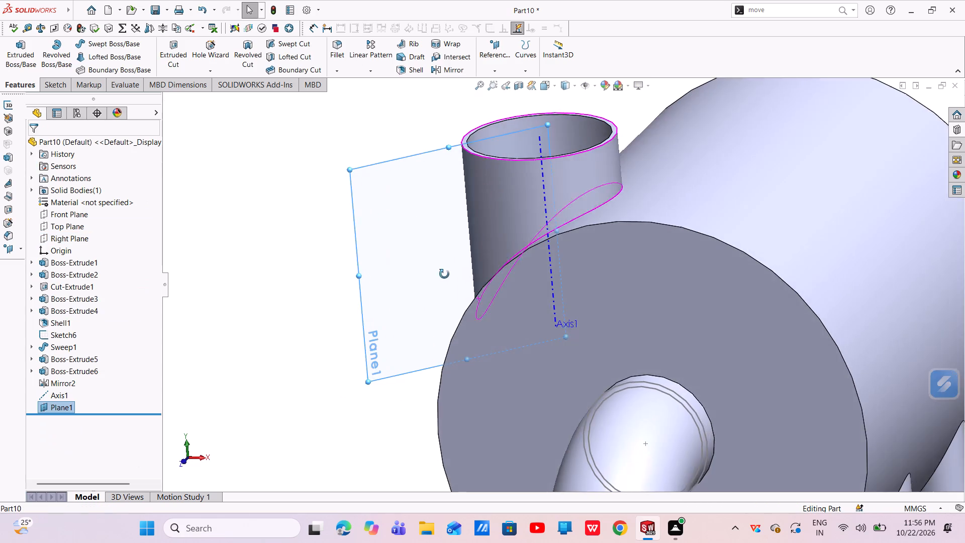
middle_click_drag(444, 274, 444, 274)
scroll(453, 281, "up", 3)
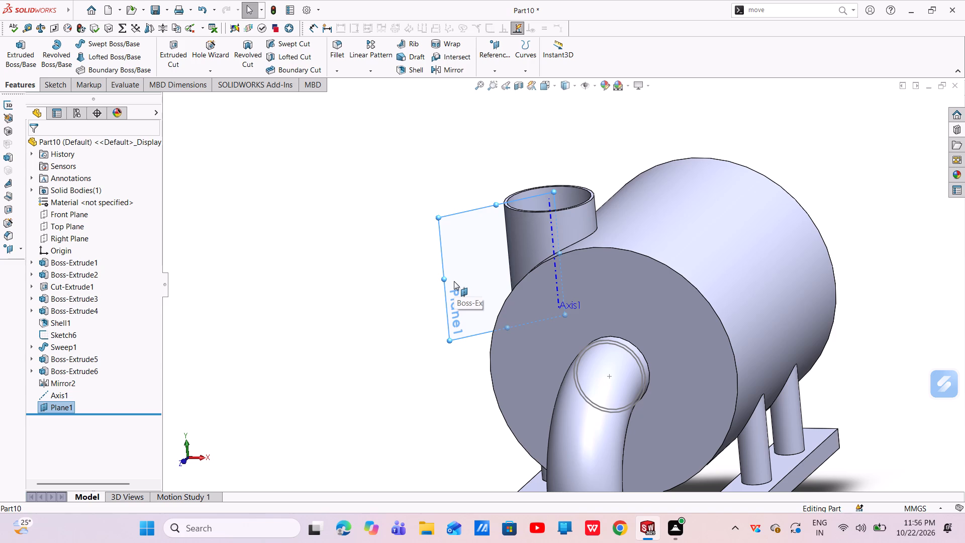
scroll(543, 254, "up", 3)
middle_click_drag(563, 235, 575, 327)
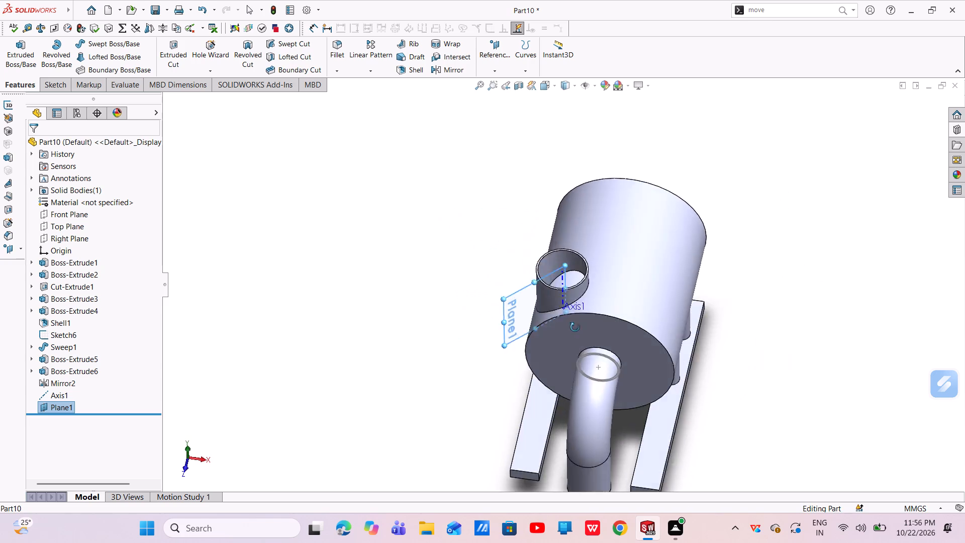
middle_click_drag(575, 327, 573, 369)
scroll(571, 244, "down", 6)
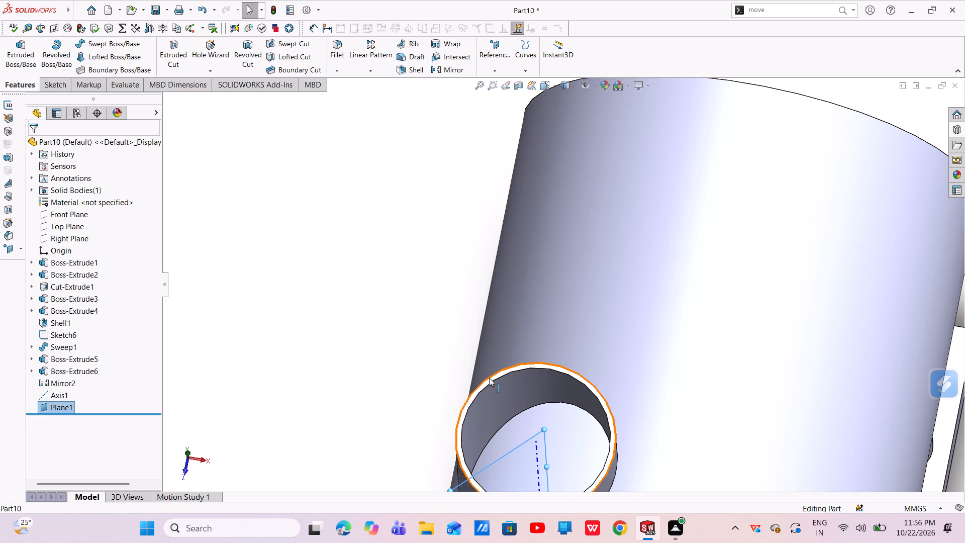
scroll(487, 361, "down", 7)
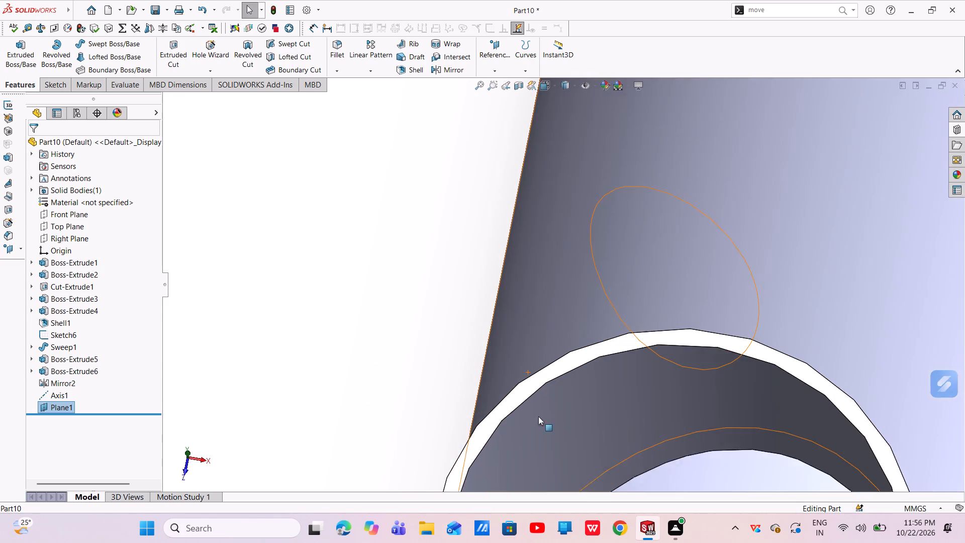
left_click(539, 391)
left_click(578, 358)
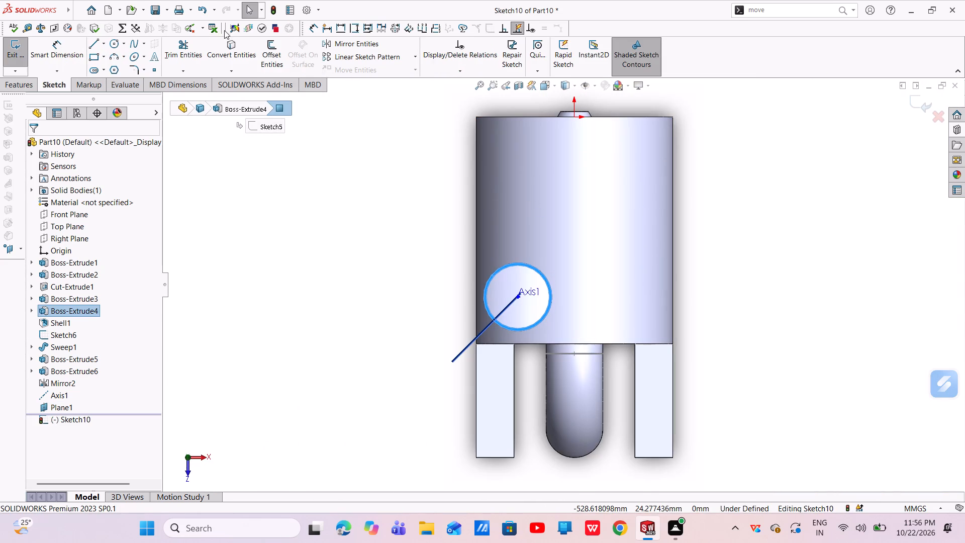
left_click(234, 41)
Delete the On Edge relation from the converted outer circle.
scroll(523, 282, "down", 6)
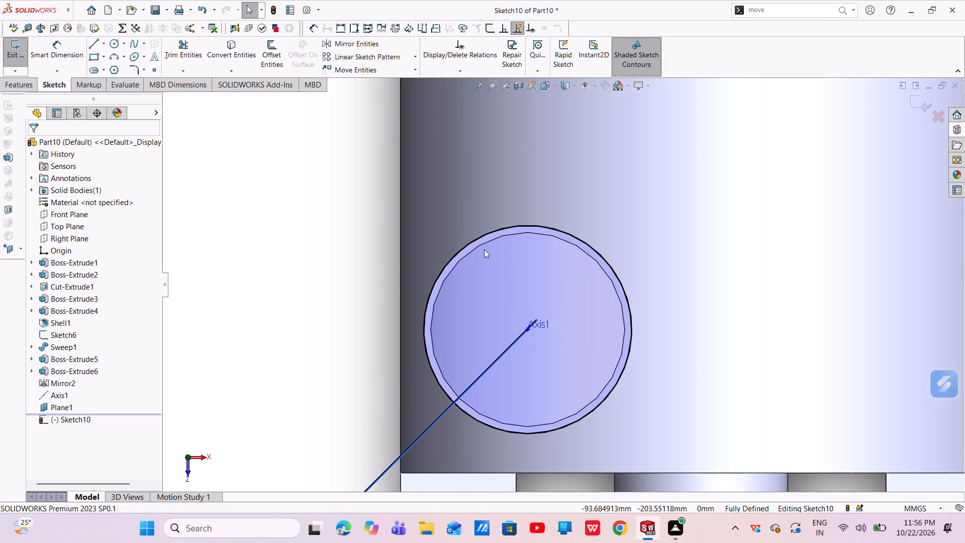
left_click(480, 244)
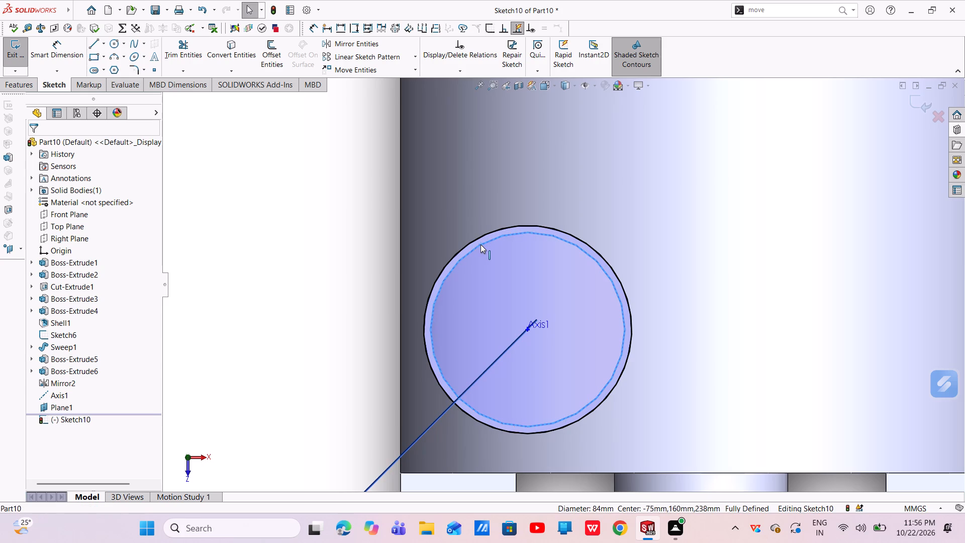
left_click(476, 240)
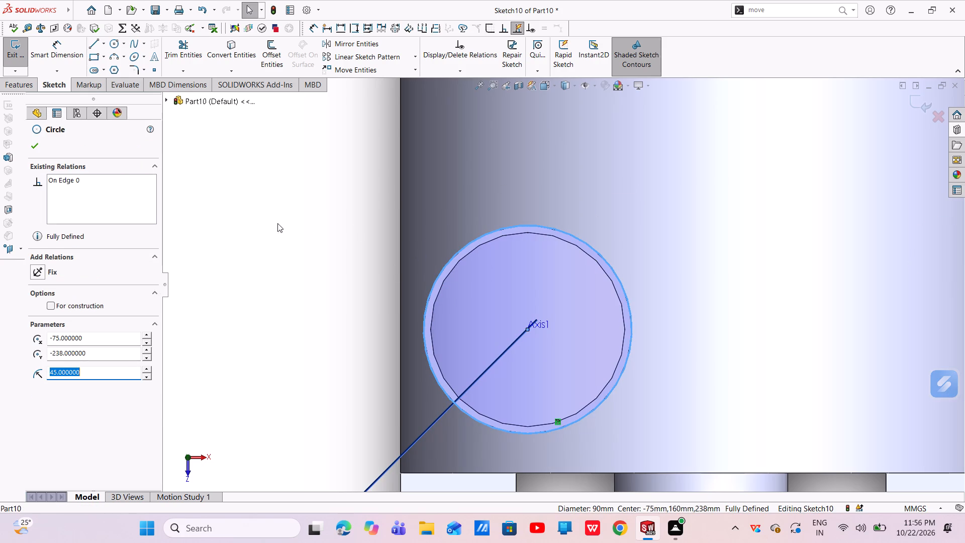
left_click(73, 182)
right_click(73, 182)
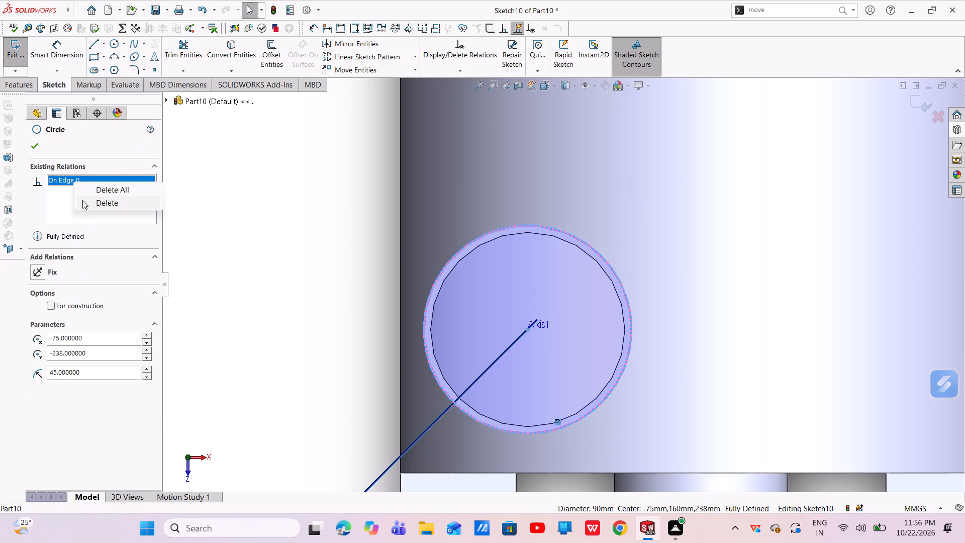
left_click(83, 201)
Convert the side boss's inner circular edge into a circle in the end-face sketch.
scroll(477, 236, "down", 6)
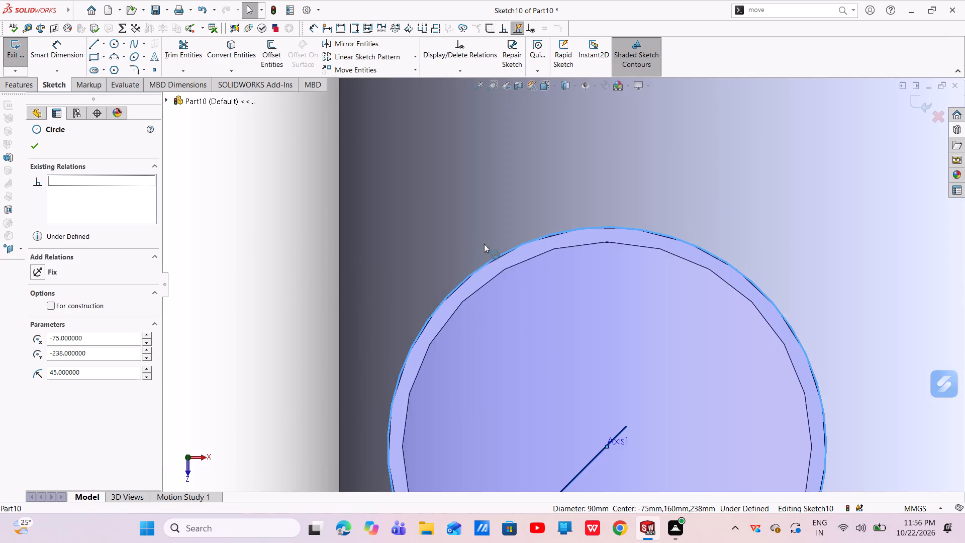
left_click(515, 298)
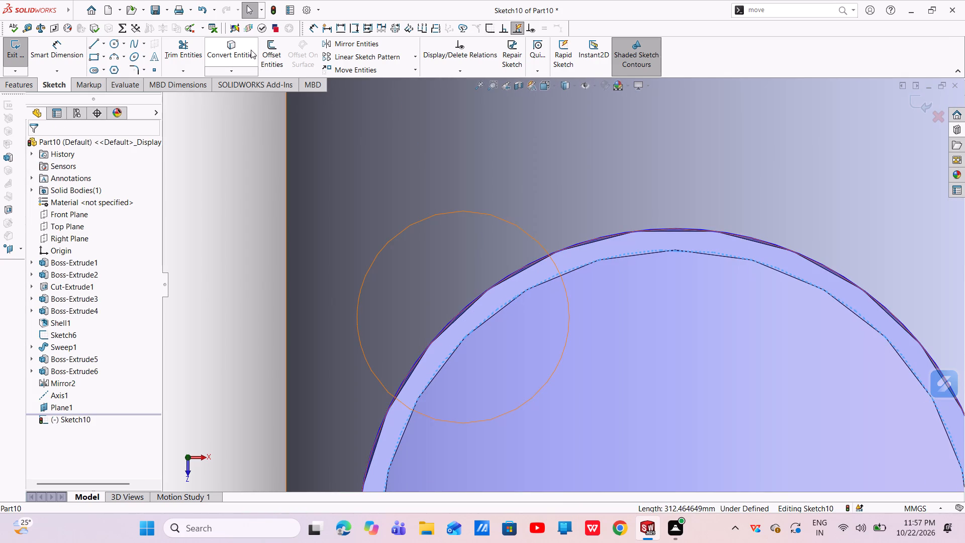
left_click(236, 50)
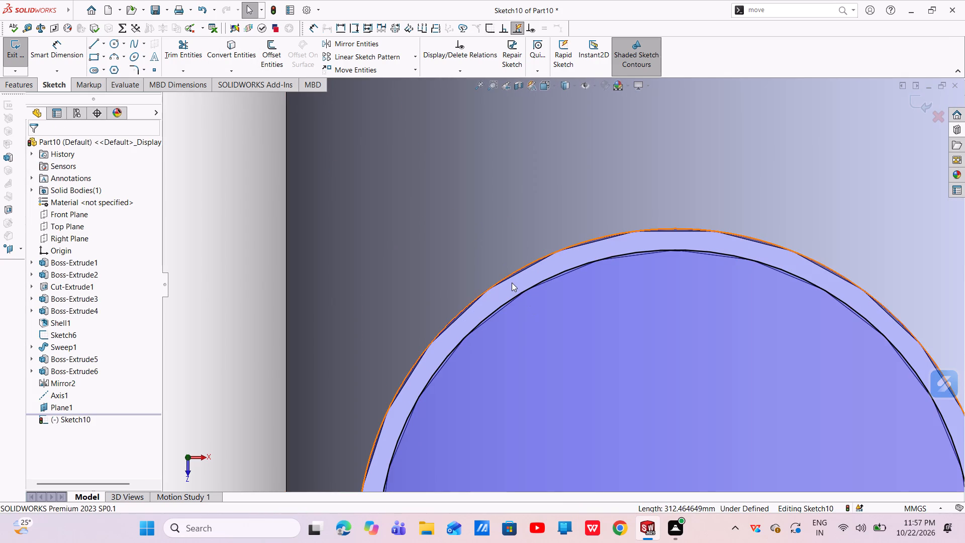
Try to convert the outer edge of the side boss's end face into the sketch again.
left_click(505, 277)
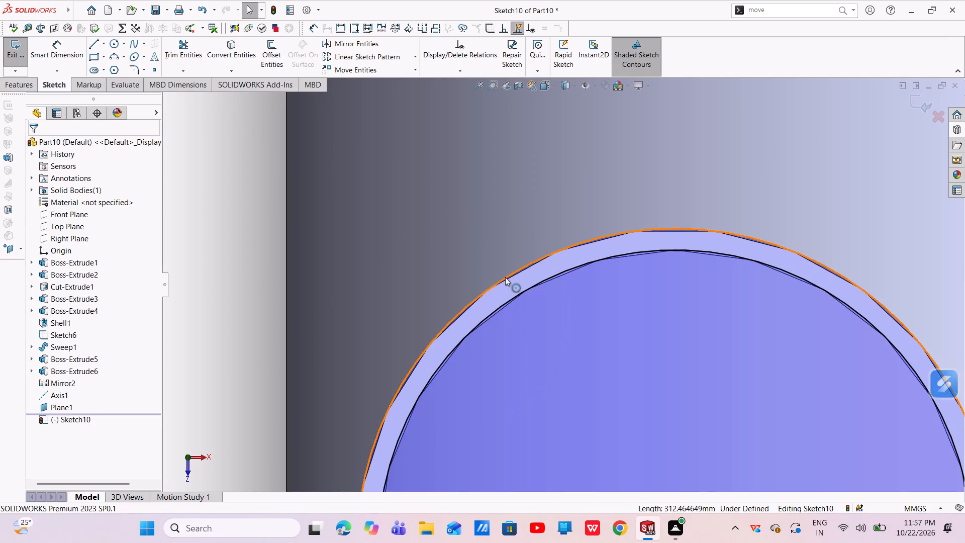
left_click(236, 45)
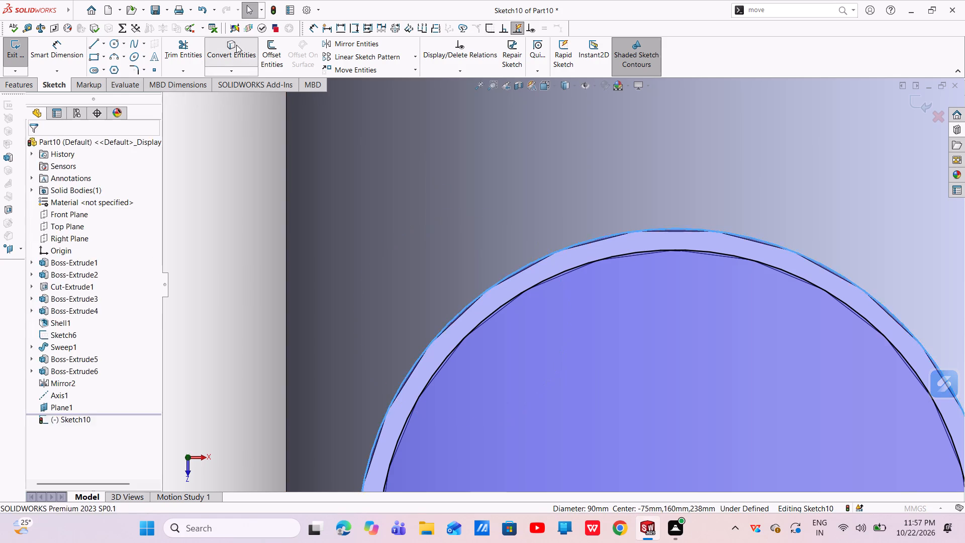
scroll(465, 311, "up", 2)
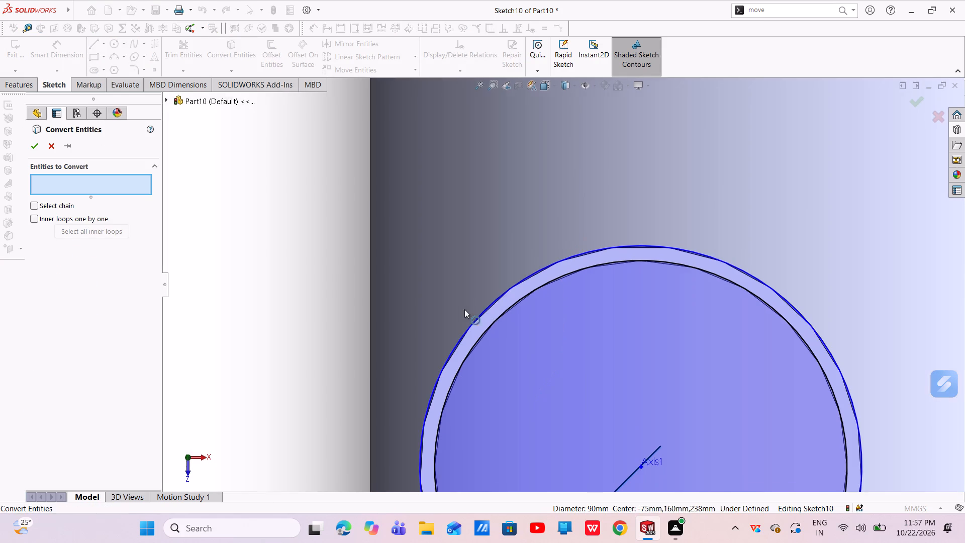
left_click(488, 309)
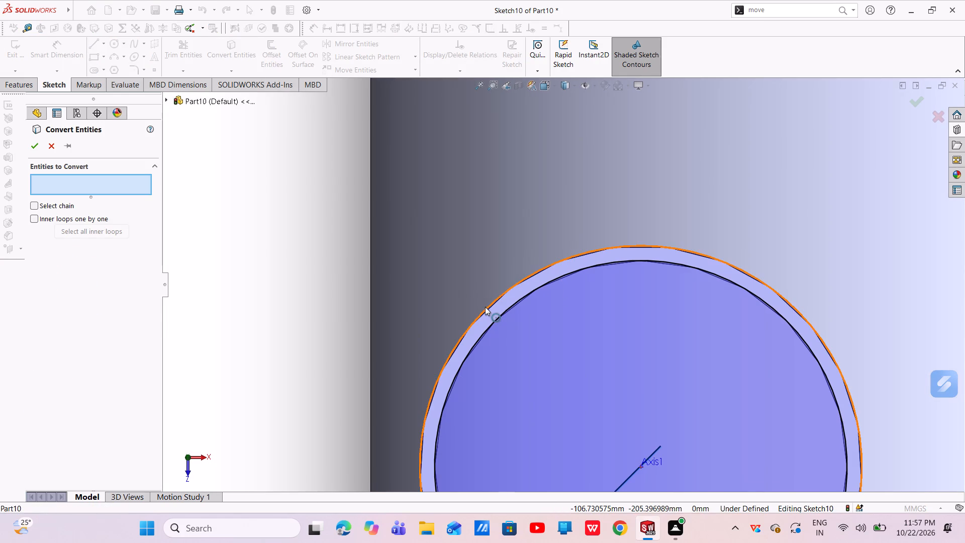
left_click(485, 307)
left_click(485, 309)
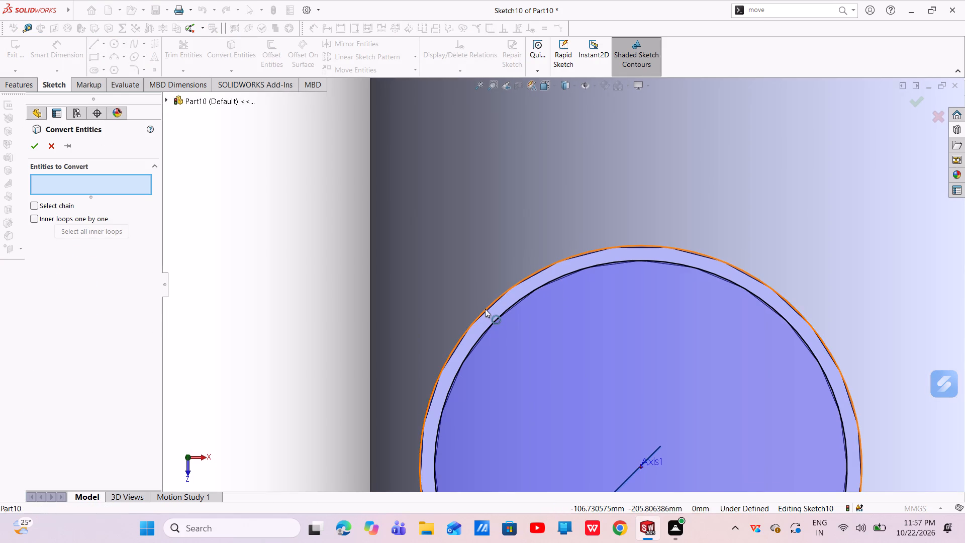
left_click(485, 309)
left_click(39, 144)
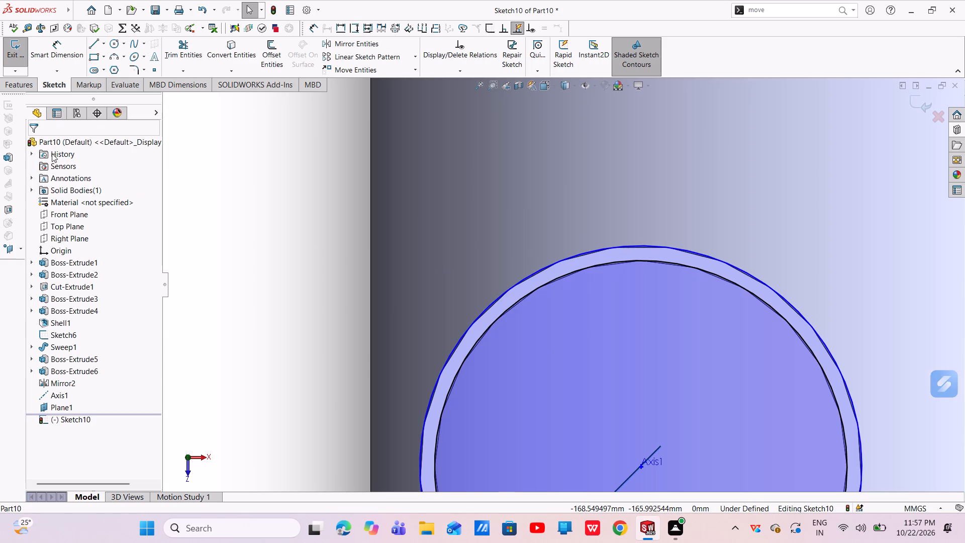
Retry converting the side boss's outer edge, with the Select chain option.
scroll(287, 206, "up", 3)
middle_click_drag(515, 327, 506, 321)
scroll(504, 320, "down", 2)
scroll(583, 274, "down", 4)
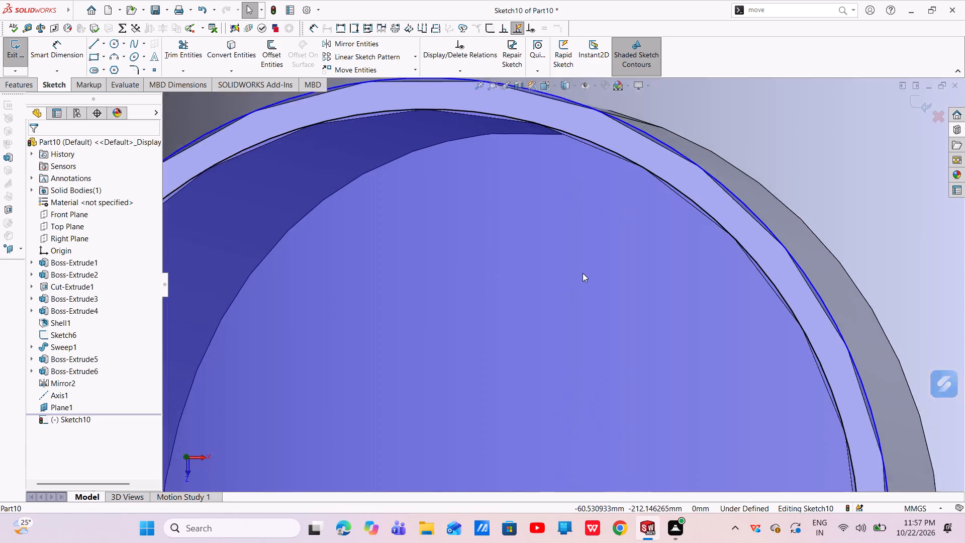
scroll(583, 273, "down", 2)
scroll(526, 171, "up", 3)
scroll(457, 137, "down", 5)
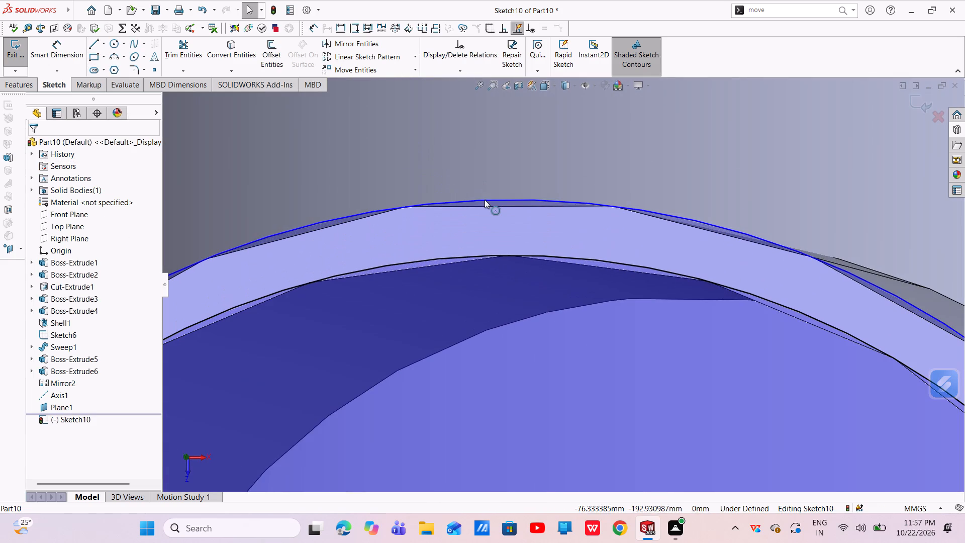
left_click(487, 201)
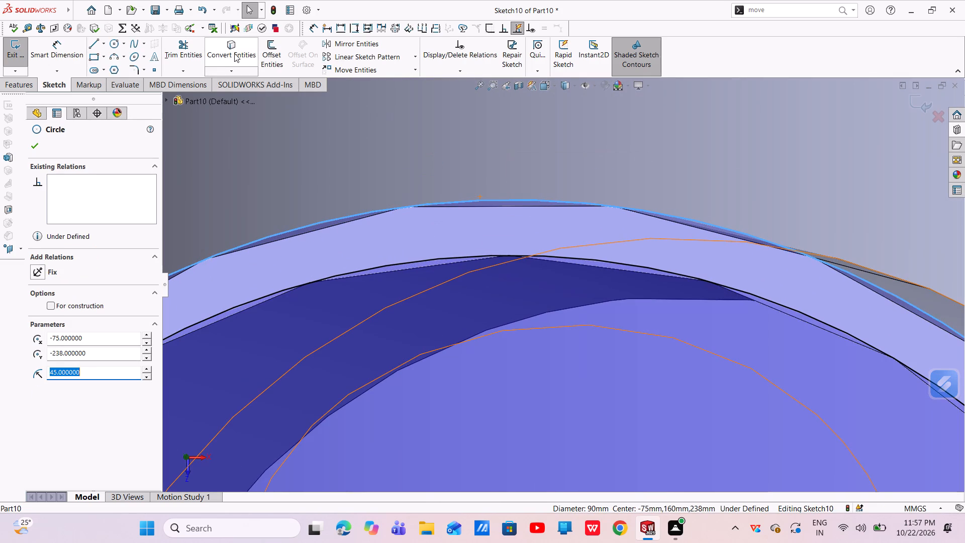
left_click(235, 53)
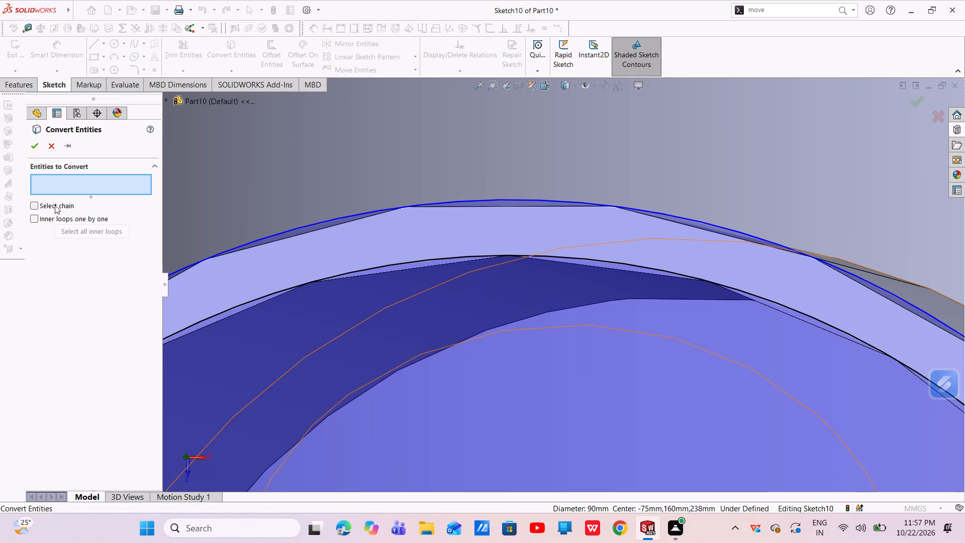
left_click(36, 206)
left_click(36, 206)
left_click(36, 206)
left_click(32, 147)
Close the boss end-face sketch and start a new sketch on the 45-degree plane through the side boss axis.
scroll(324, 247, "up", 5)
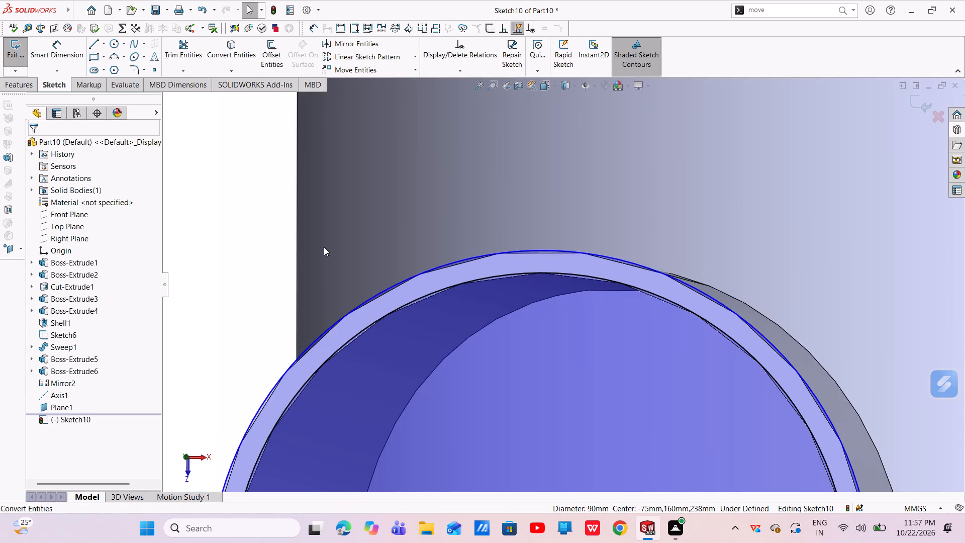
scroll(507, 348, "up", 4)
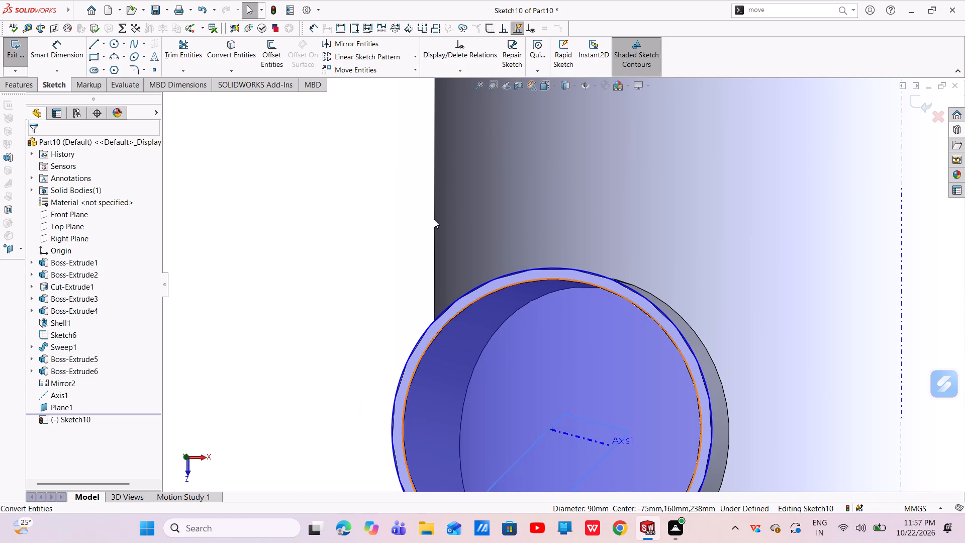
scroll(413, 331, "up", 6)
left_click(491, 401)
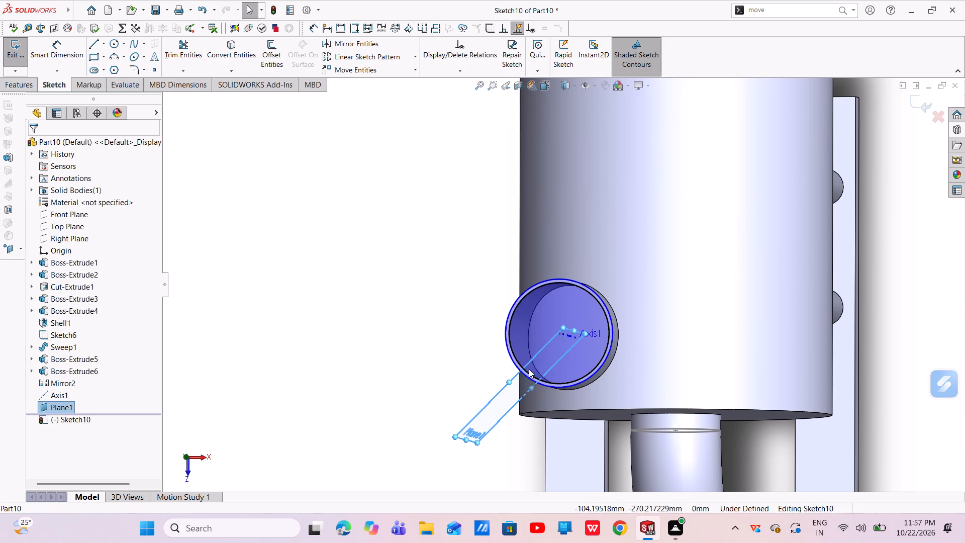
right_click(70, 408)
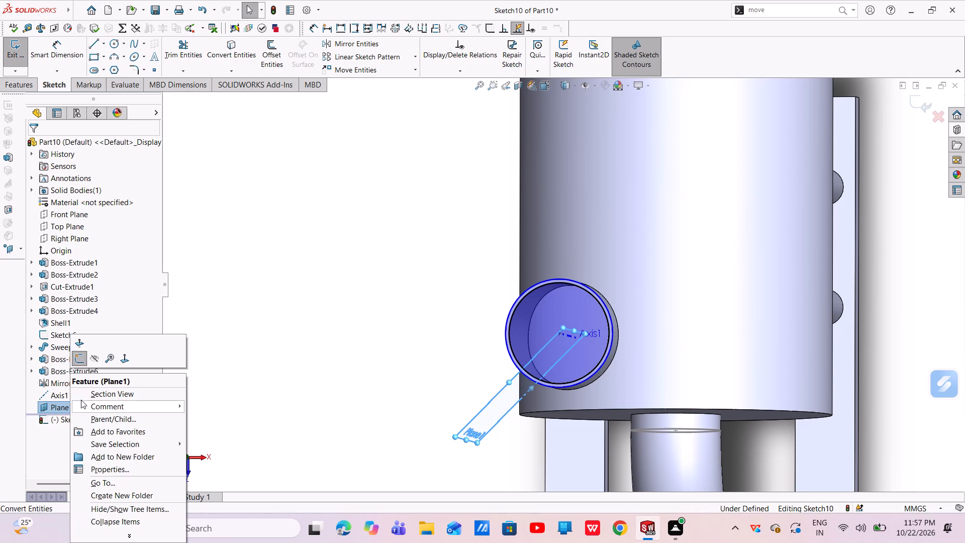
left_click(74, 358)
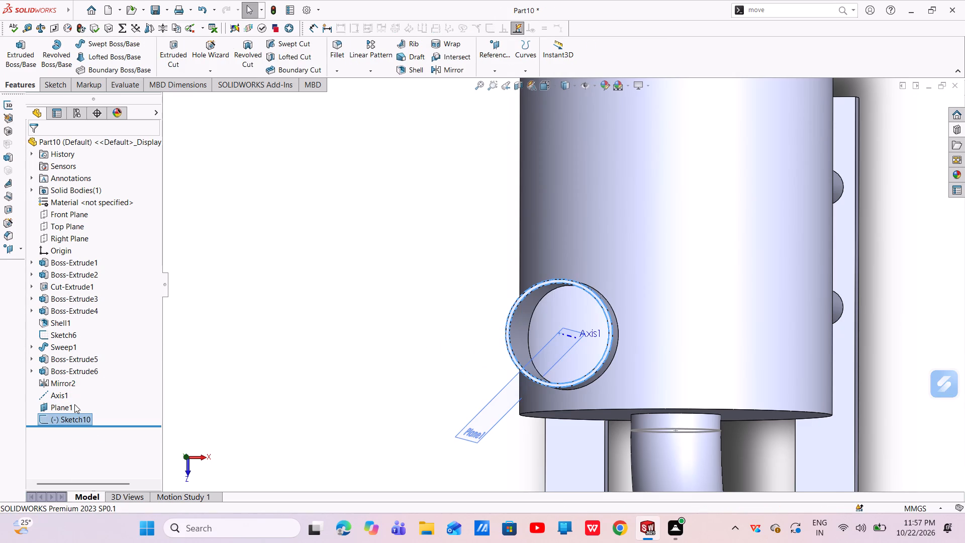
left_click(68, 404)
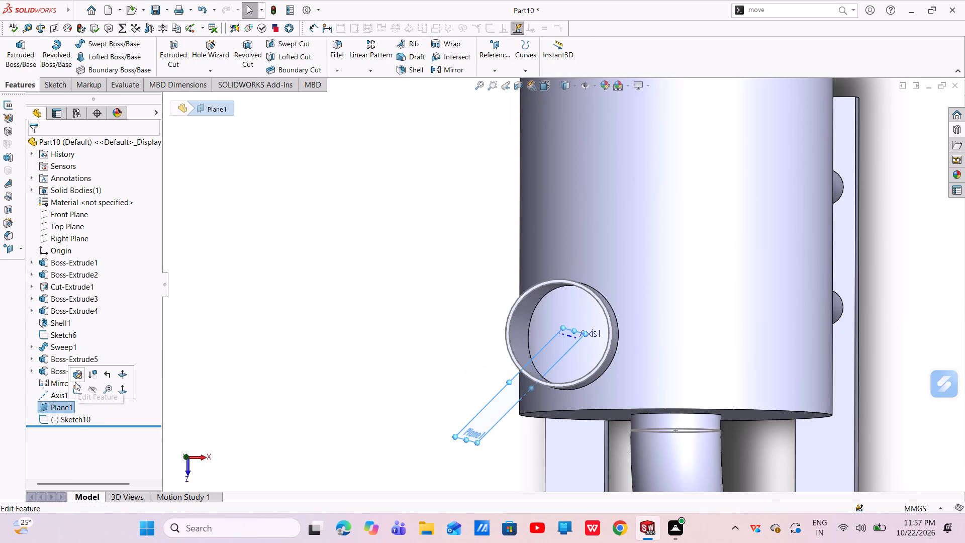
left_click(75, 391)
Sketch a short horizontal line outward from the end of the side boss axis at the boss's end face.
scroll(618, 248, "down", 5)
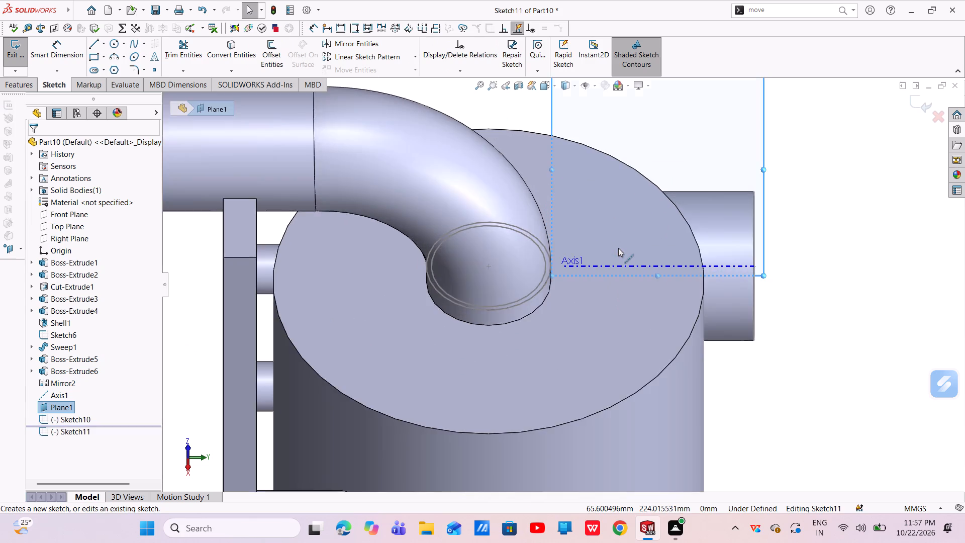
scroll(618, 248, "down", 1)
scroll(618, 248, "up", 4)
scroll(625, 141, "down", 4)
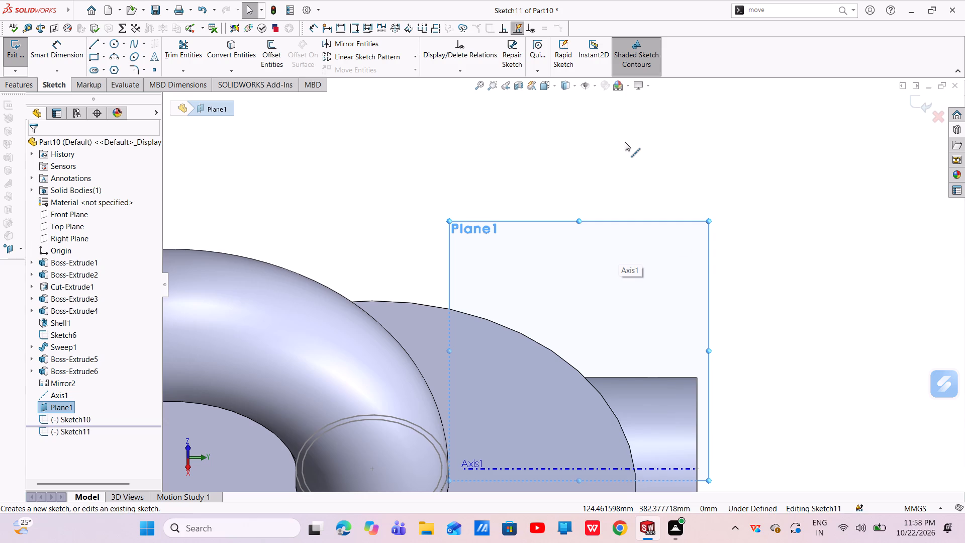
scroll(682, 425, "up", 3)
scroll(661, 401, "down", 5)
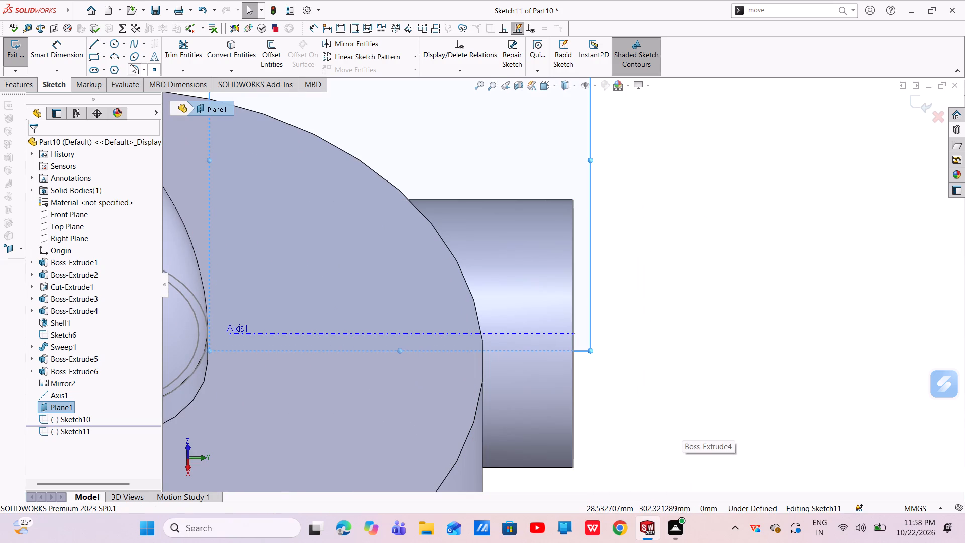
left_click(100, 41)
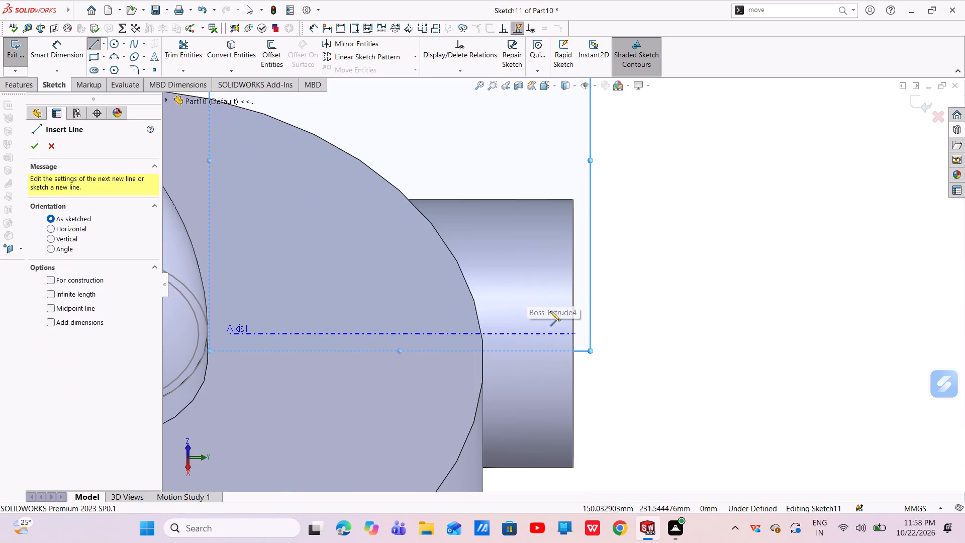
left_click(573, 333)
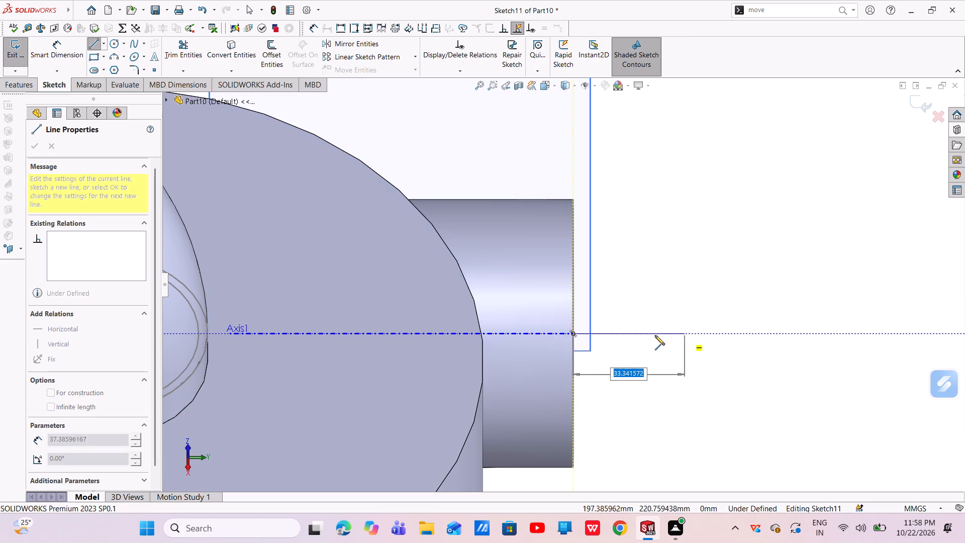
left_click(617, 335)
right_click(617, 334)
left_click(626, 338)
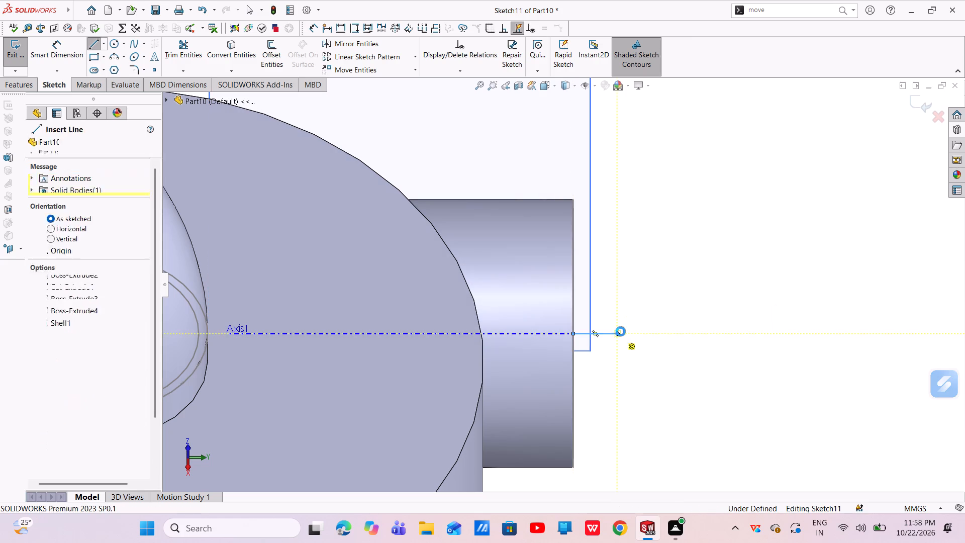
Sketch an arched spline from the line's free end outward to about X 436 mm, Y 262 mm.
left_click(132, 46)
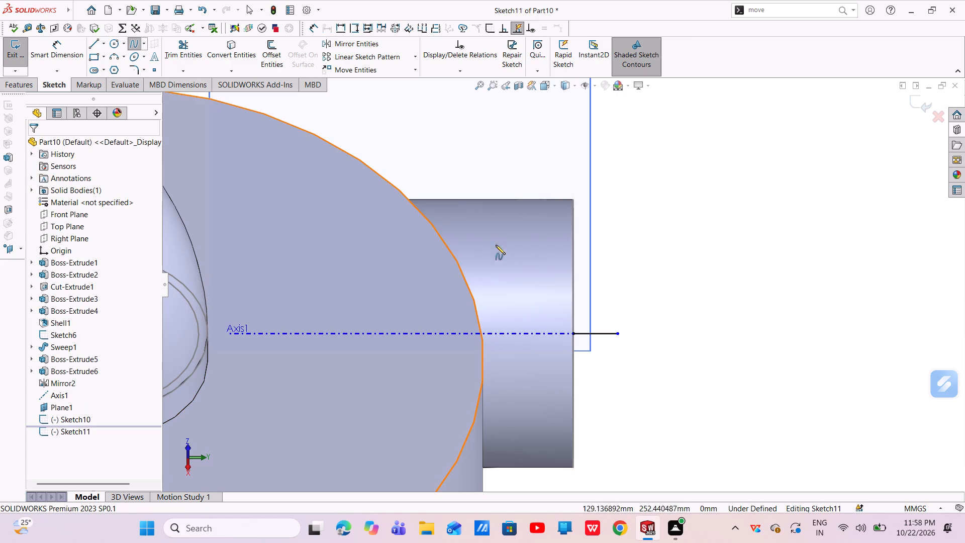
left_click(615, 332)
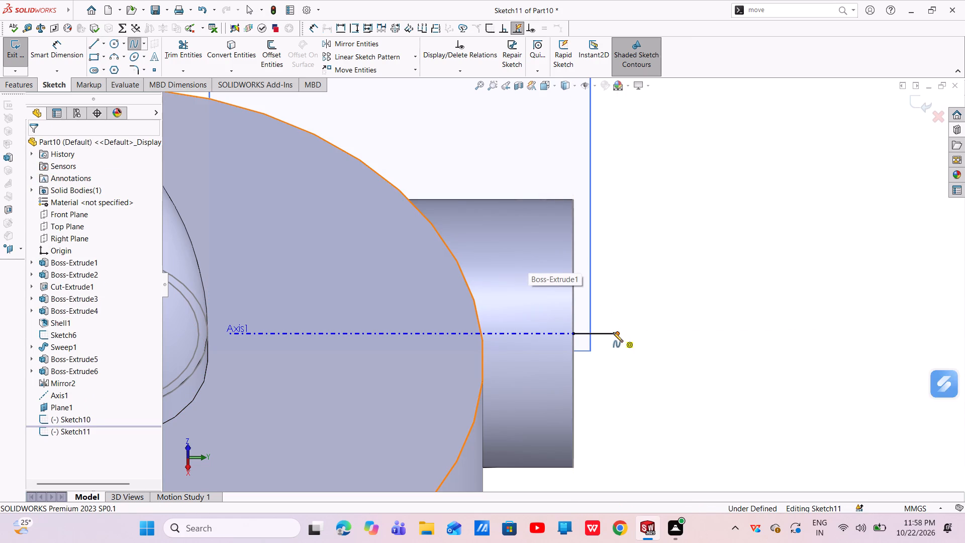
scroll(638, 334, "up", 4)
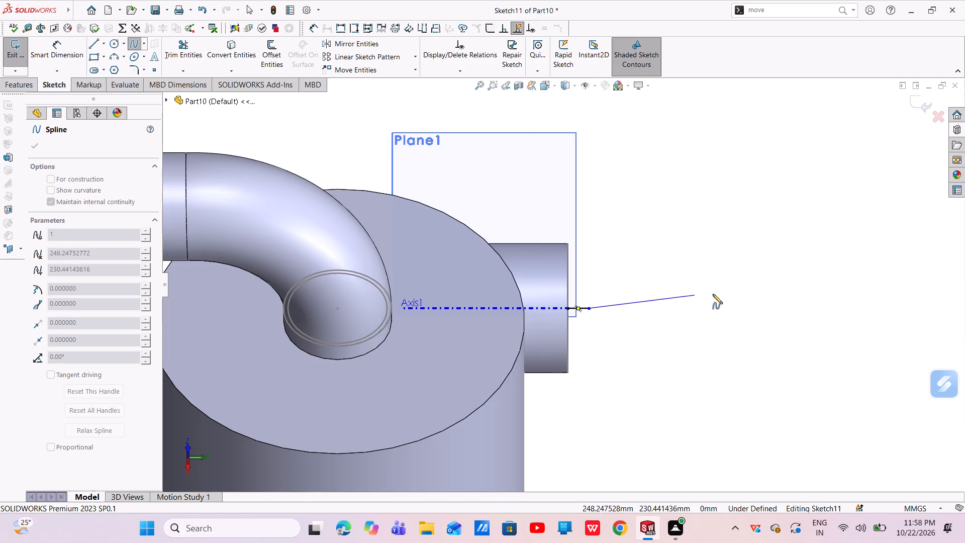
scroll(828, 309, "up", 1)
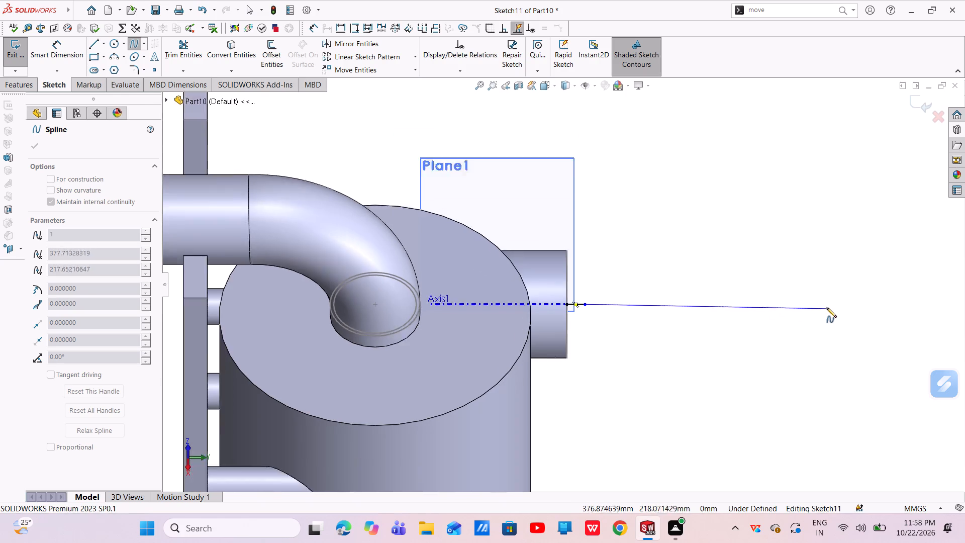
scroll(827, 308, "up", 1)
left_click(839, 260)
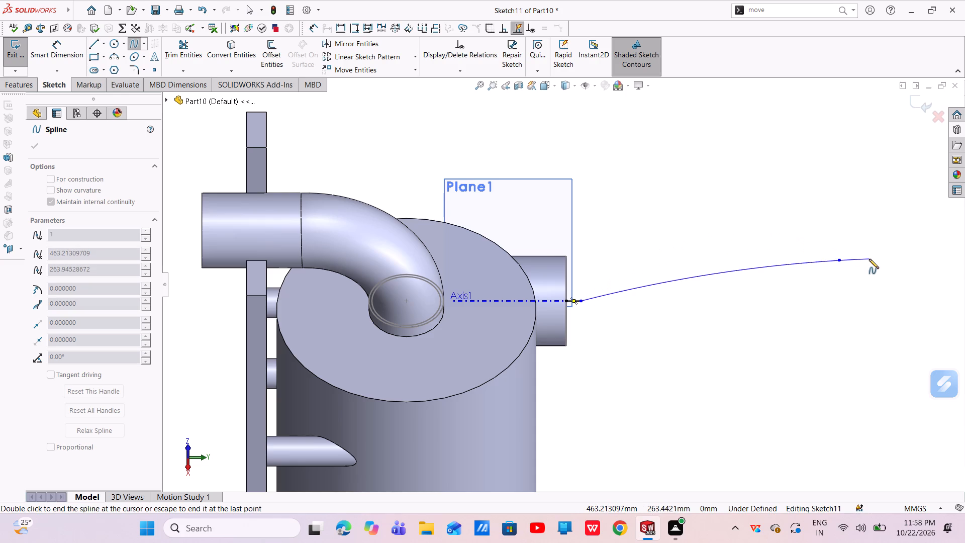
left_click(841, 261)
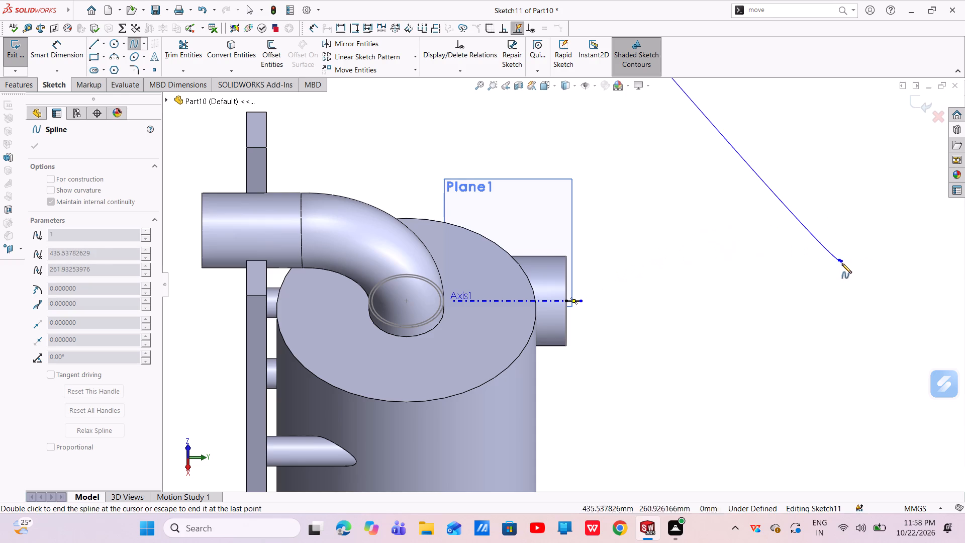
scroll(842, 266, "up", 3)
right_click(730, 278)
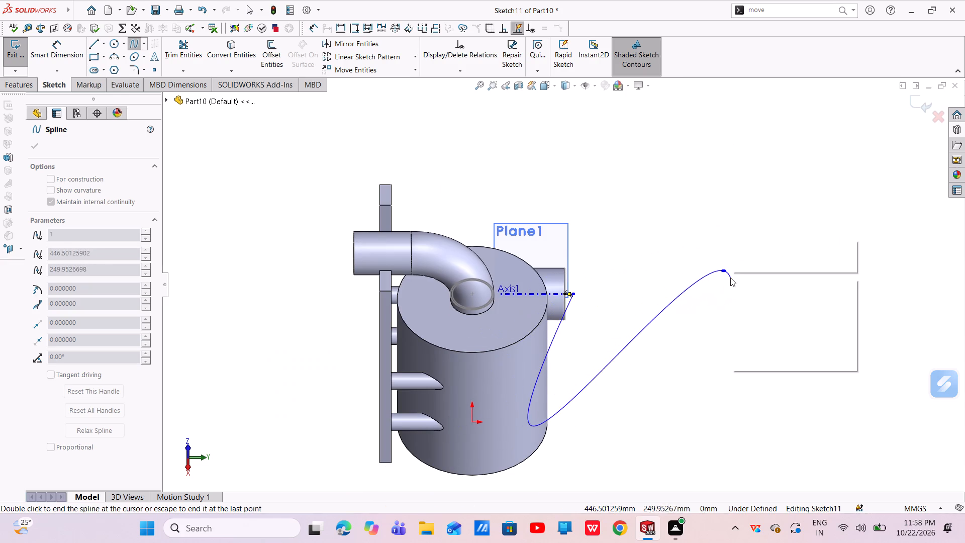
left_click(742, 284)
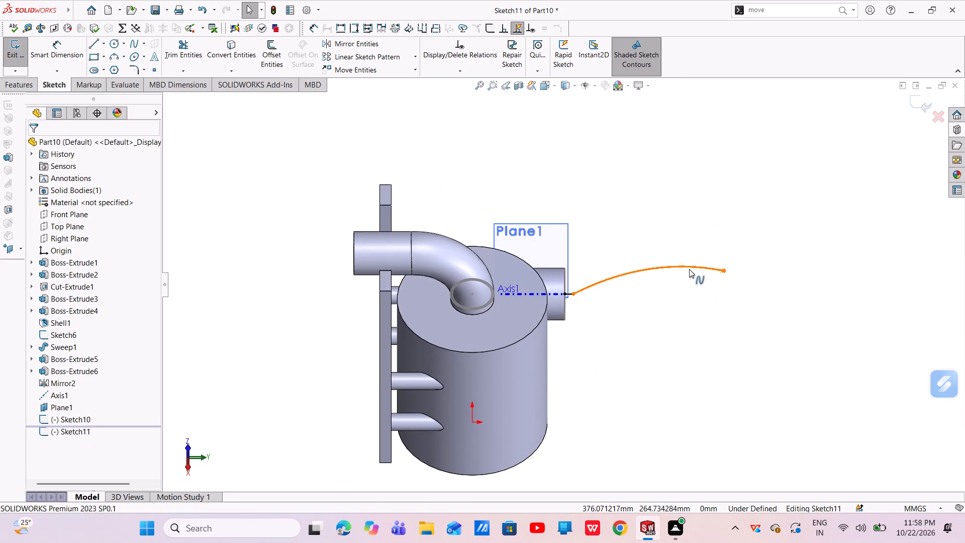
Pull the spline down into a flatter arch with an arc length of about 263 mm.
left_click_drag(673, 266, 677, 286)
left_click_drag(681, 286, 691, 286)
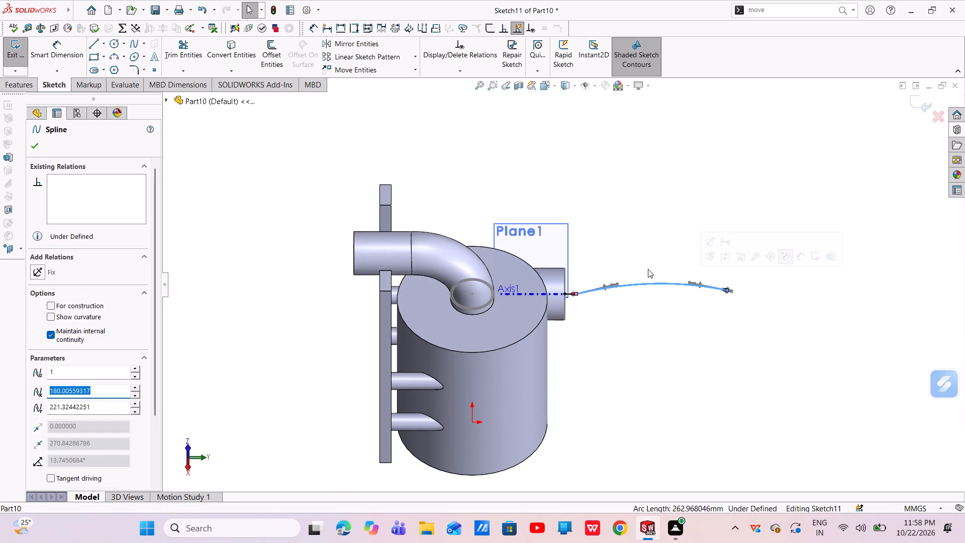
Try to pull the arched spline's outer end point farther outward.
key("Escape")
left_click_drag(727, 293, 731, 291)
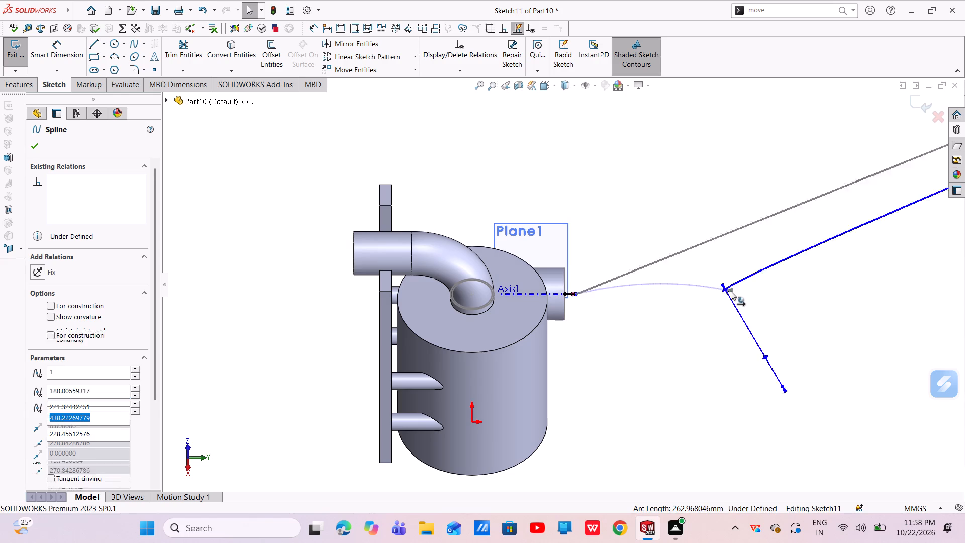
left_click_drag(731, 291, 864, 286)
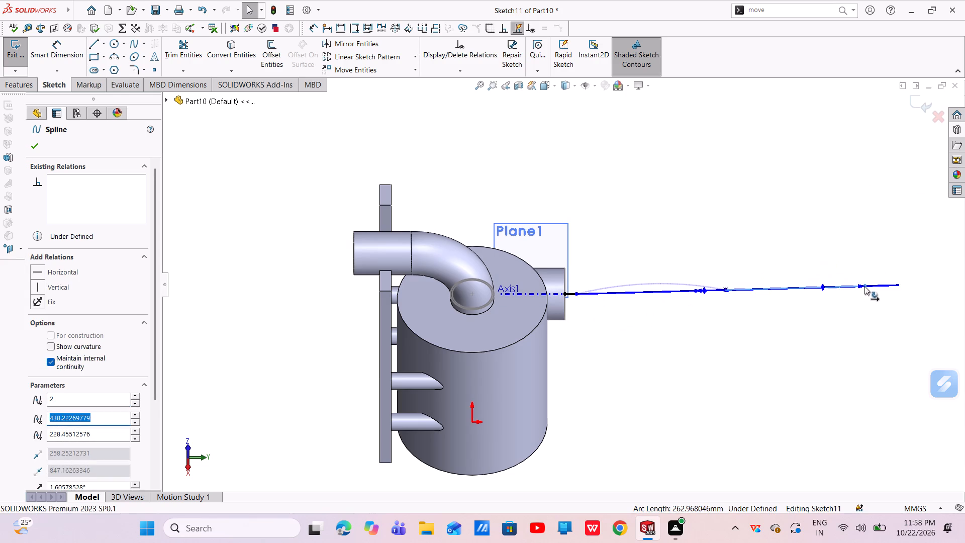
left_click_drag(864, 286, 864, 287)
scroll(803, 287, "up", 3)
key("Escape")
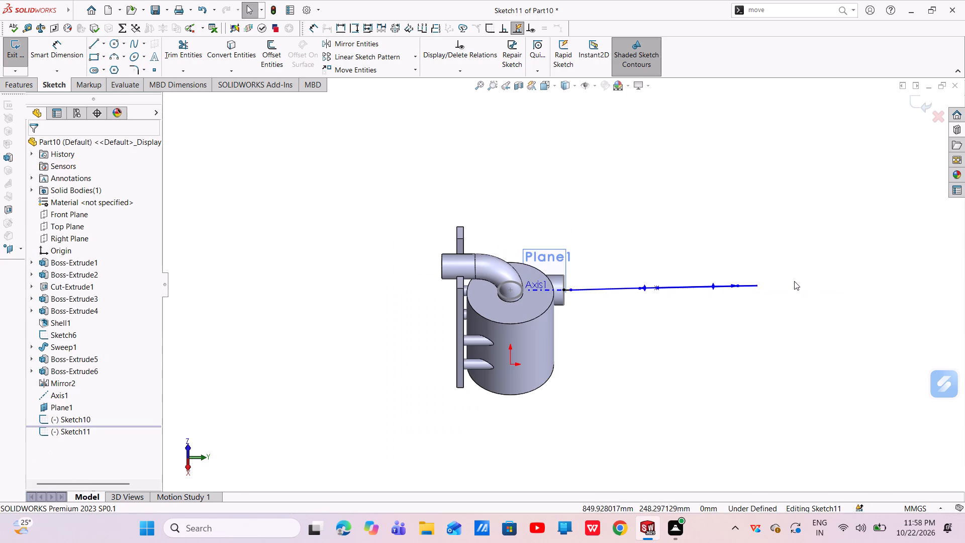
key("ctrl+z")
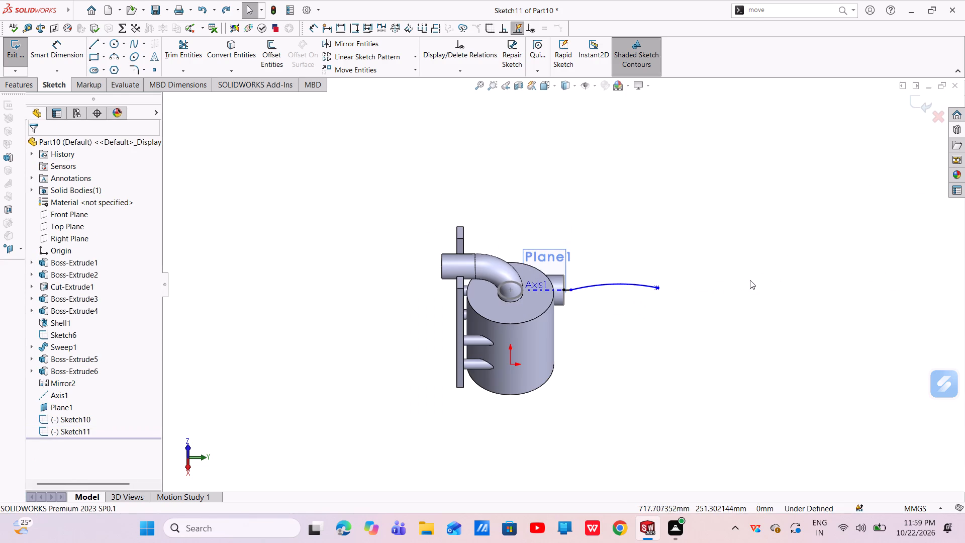
Undo the earlier spline edits until the arched spline is removed and only the short line remains.
key("ctrl+z")
key("ctrl+z")
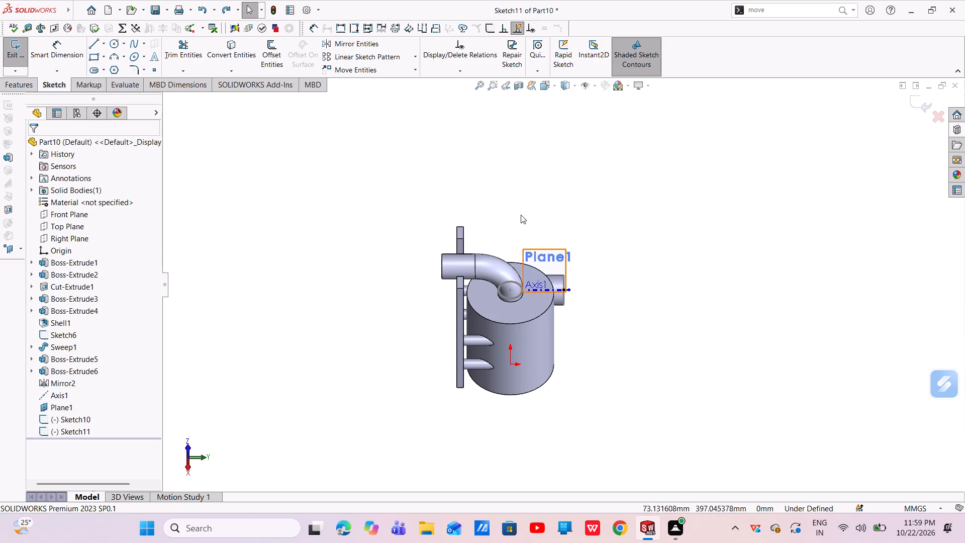
Sketch a two-point spline from the short line's free end up and outward to about X 352 mm, Y 266 mm.
scroll(556, 271, "down", 5)
scroll(584, 302, "down", 5)
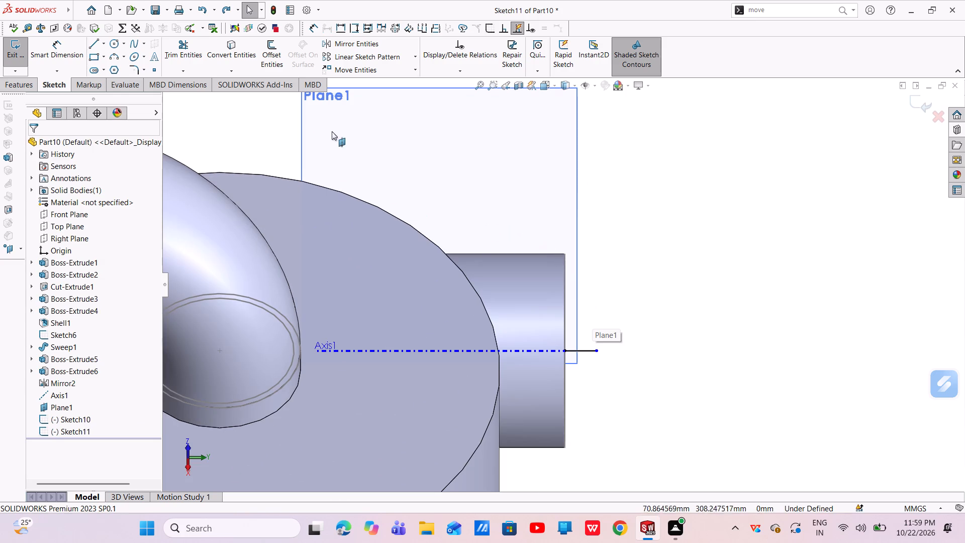
left_click(139, 42)
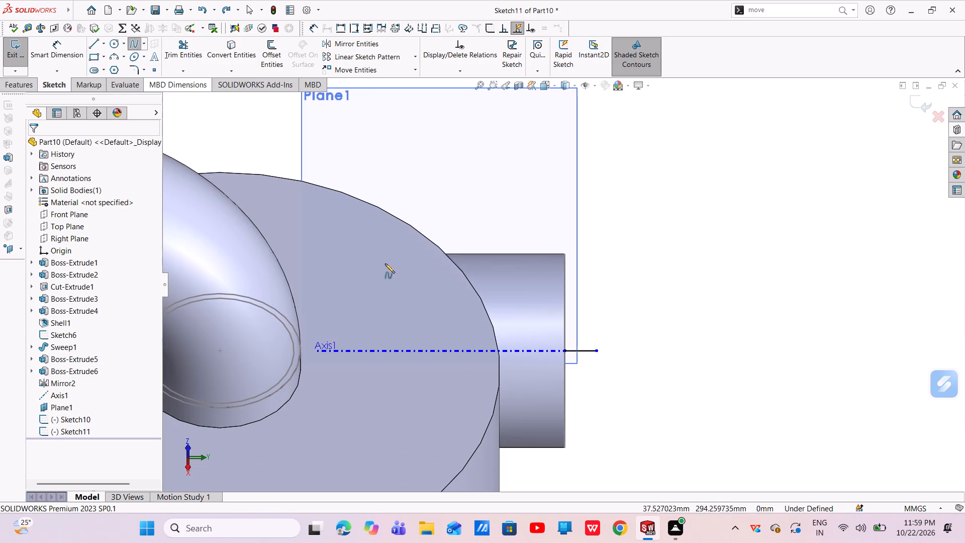
left_click(597, 352)
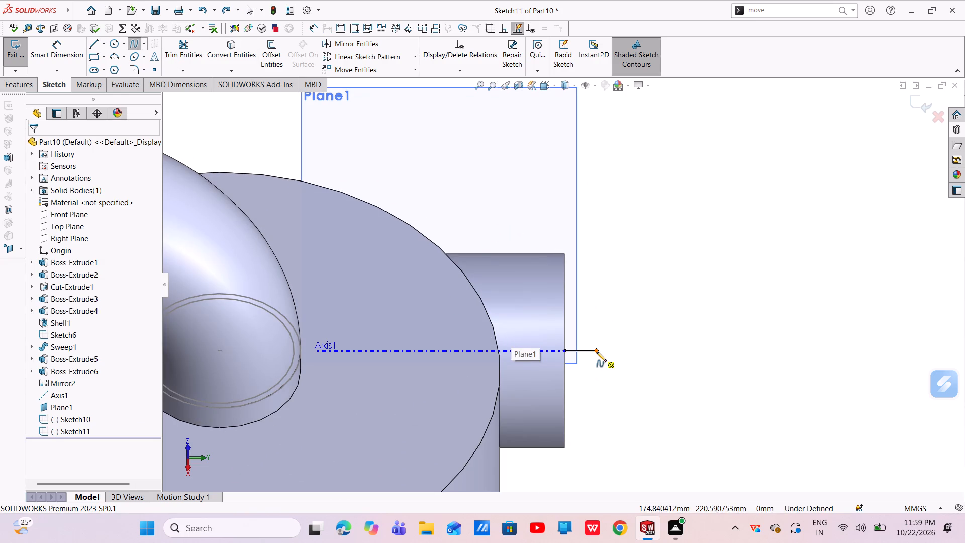
scroll(817, 346, "up", 4)
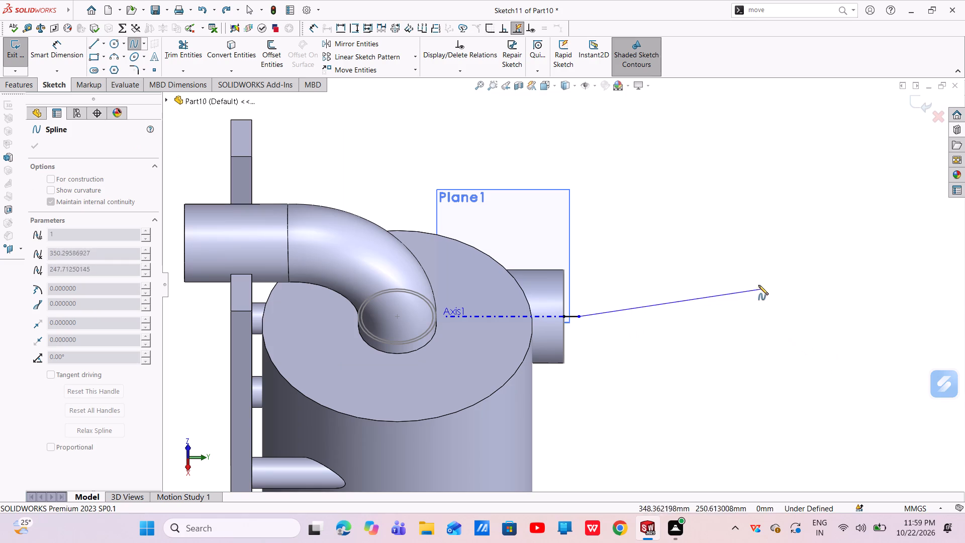
left_click(762, 271)
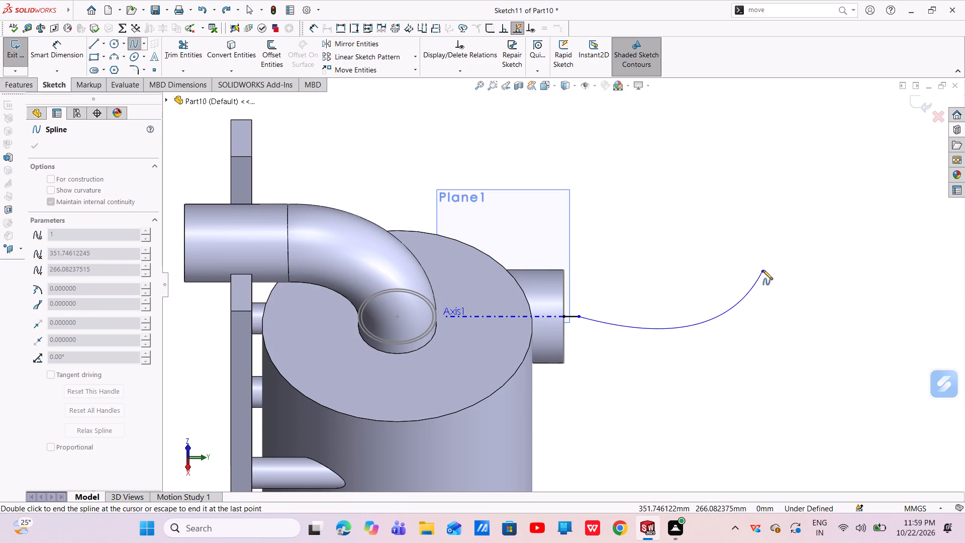
right_click(763, 270)
left_click(766, 273)
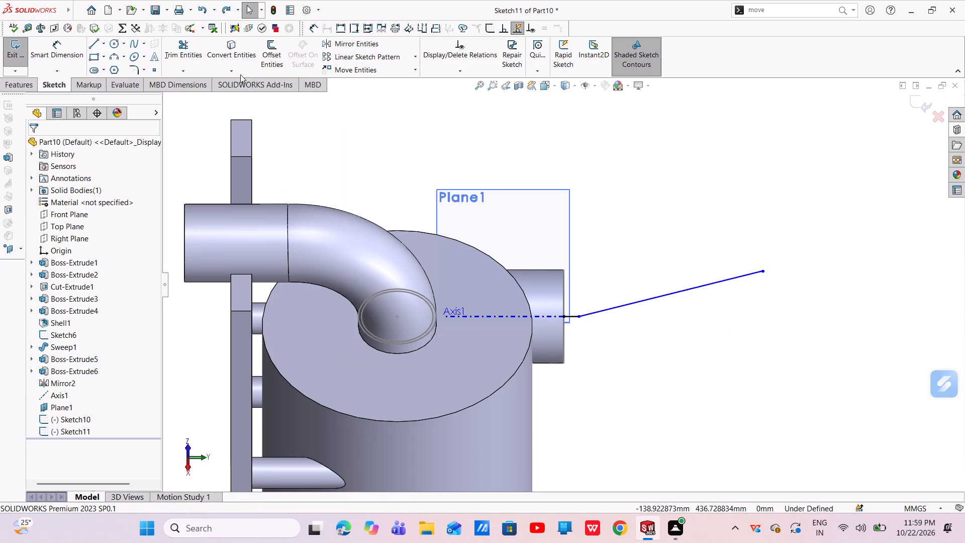
Sketch a horizontal line about 29 mm long outward from the spline's outer end point.
left_click(92, 44)
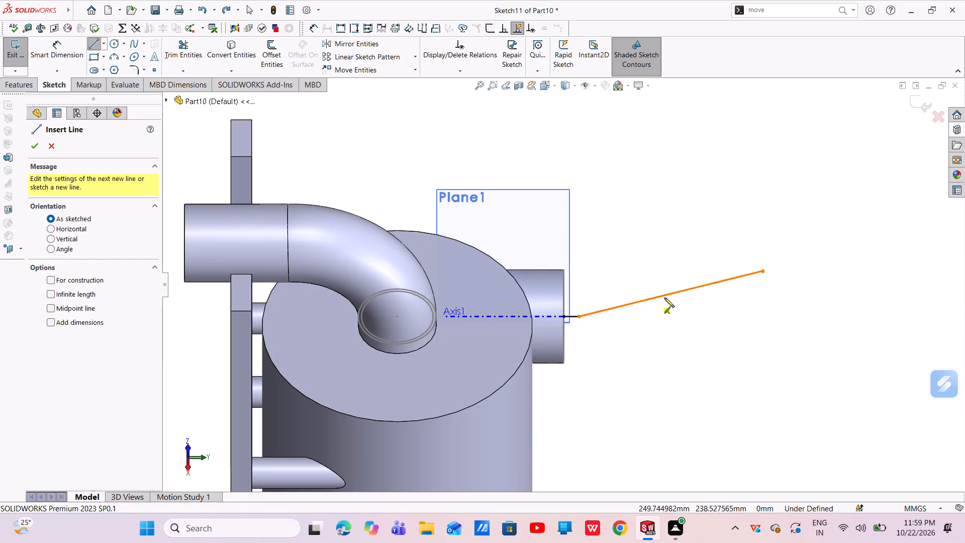
left_click(763, 271)
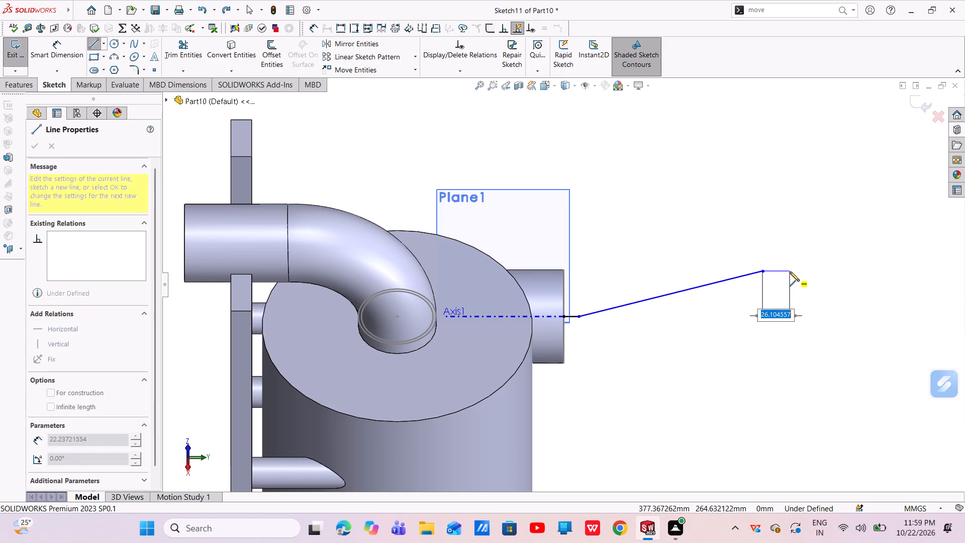
left_click(793, 271)
right_click(793, 271)
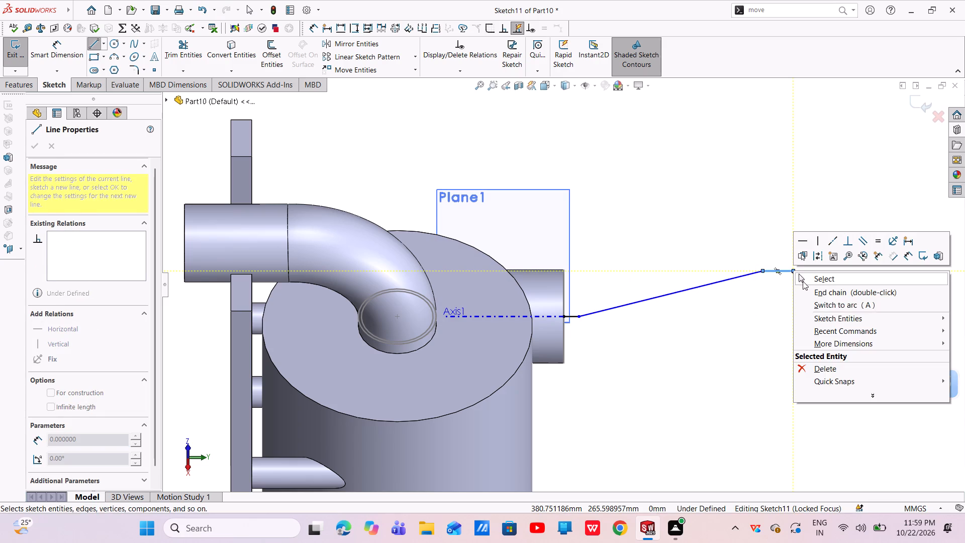
left_click(803, 281)
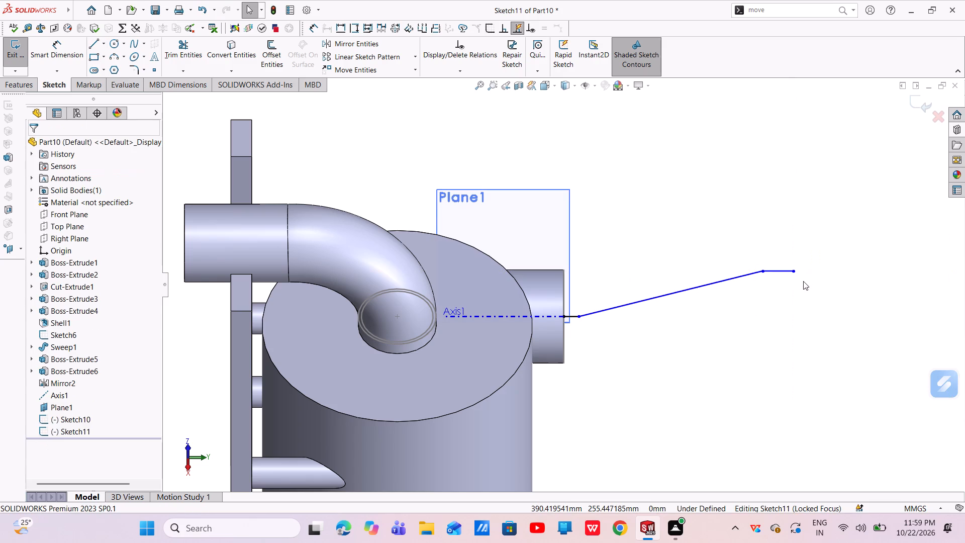
Make the outer horizontal line equal in length to the short line at the boss's end face.
left_click(788, 268)
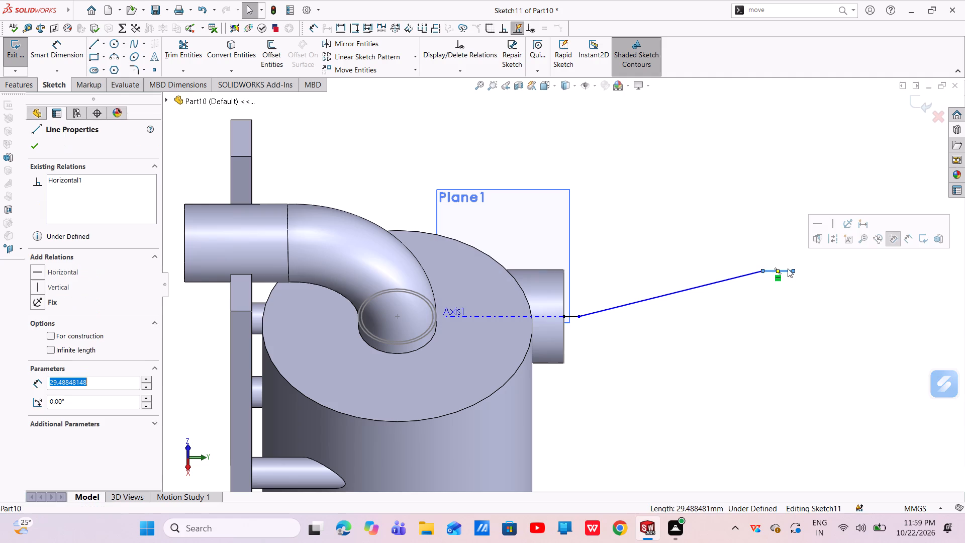
scroll(571, 315, "down", 4, "ctrl")
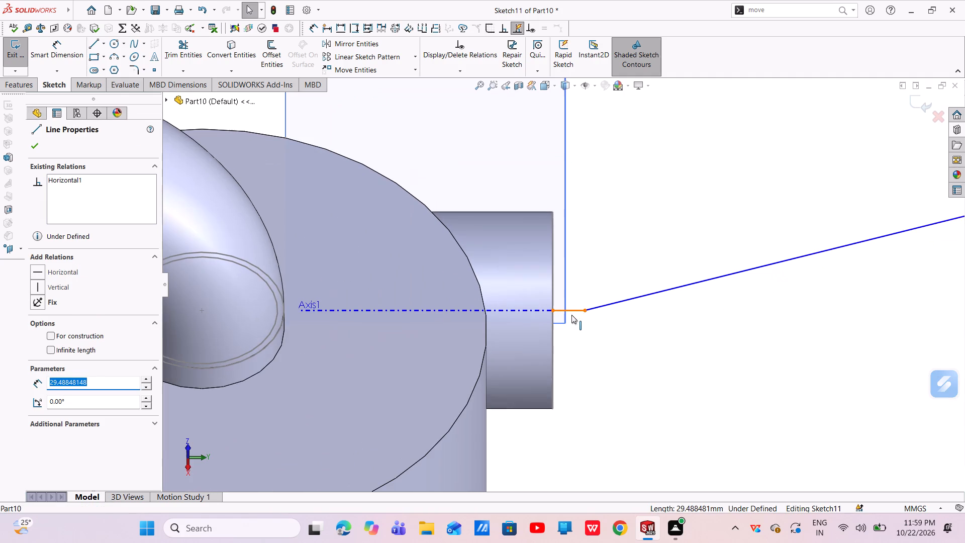
left_click(572, 310, "ctrl")
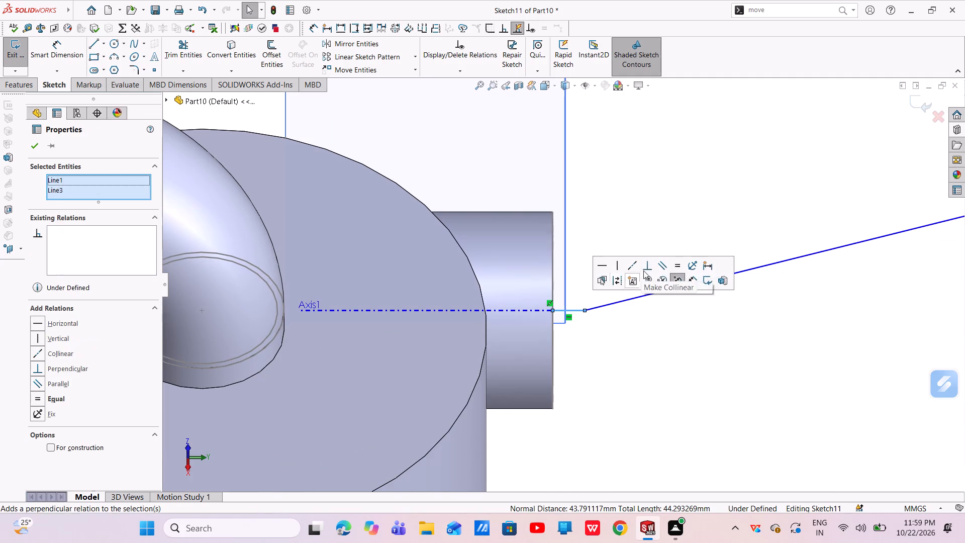
left_click(674, 266)
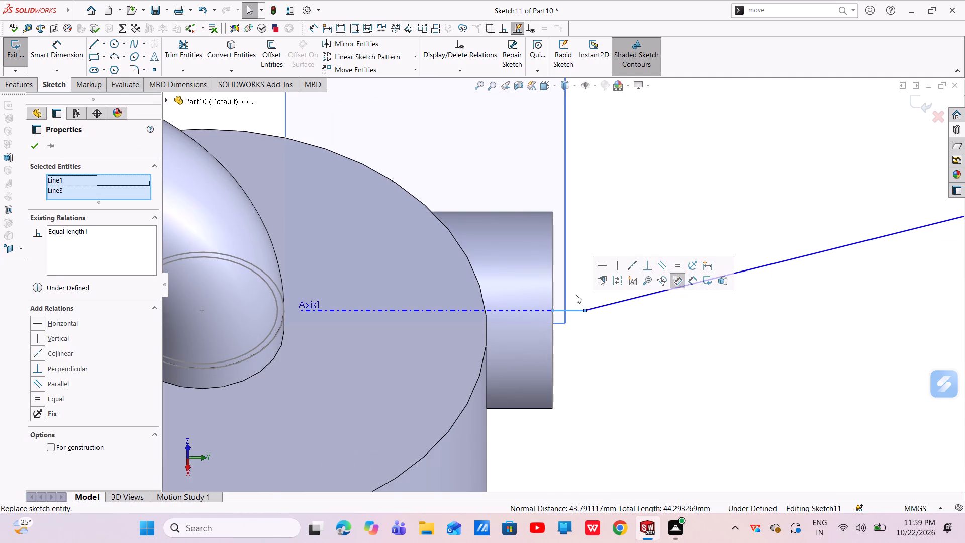
left_click(679, 265)
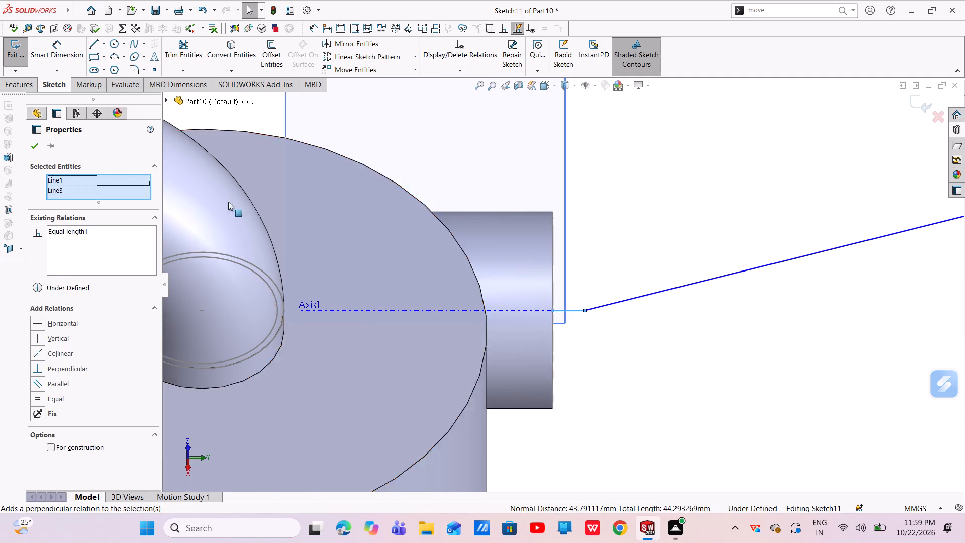
left_click(34, 149)
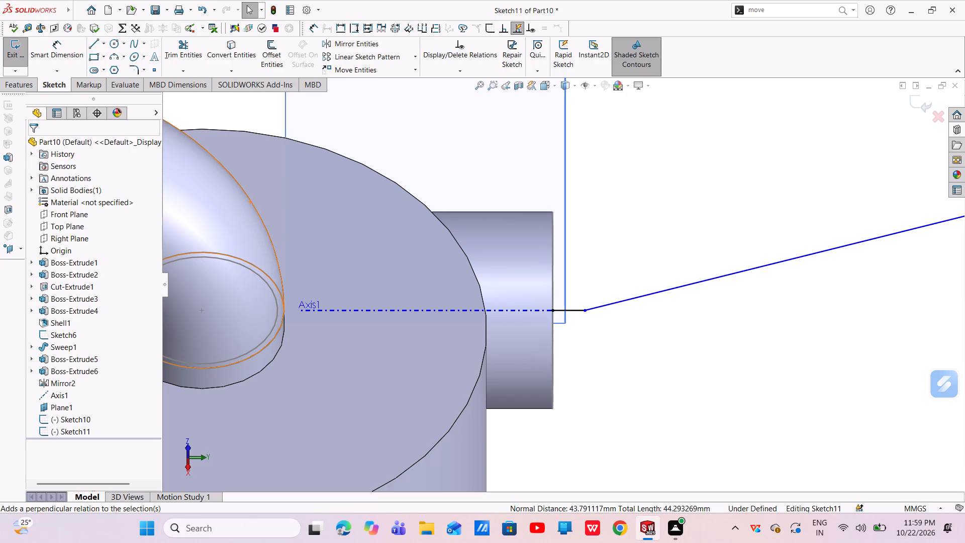
Dimension the short line at the boss's end face to 20 mm.
left_click(56, 51)
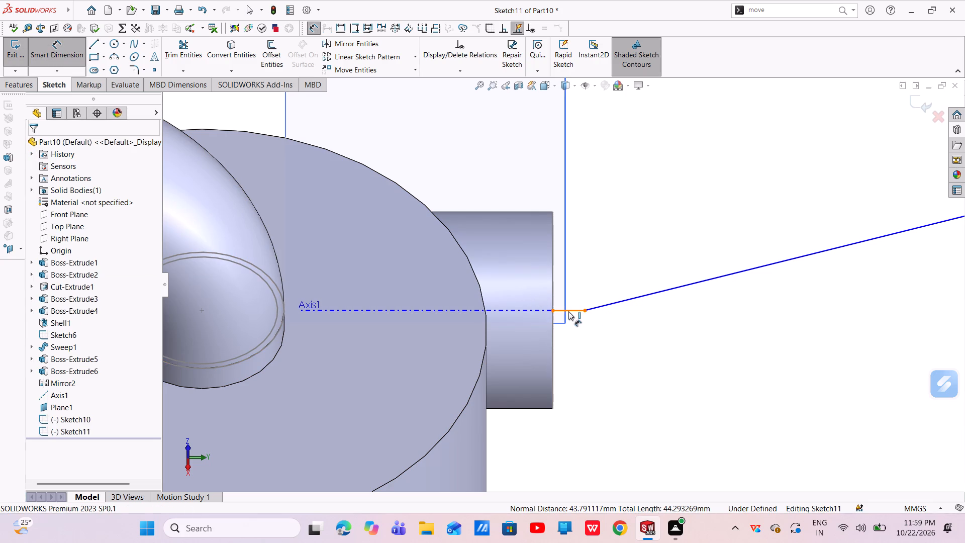
left_click(570, 311)
left_click(568, 350)
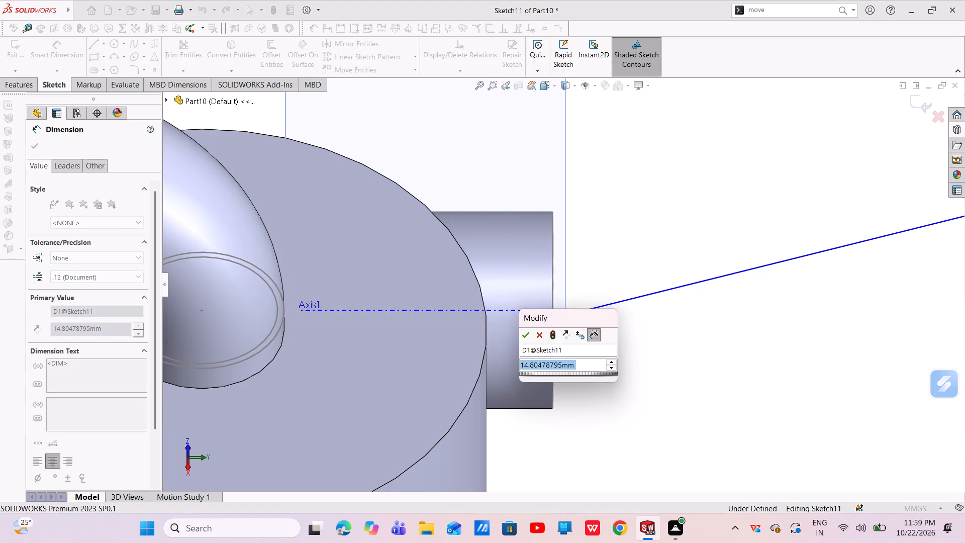
key("BackSpace")
type("20")
key("Return")
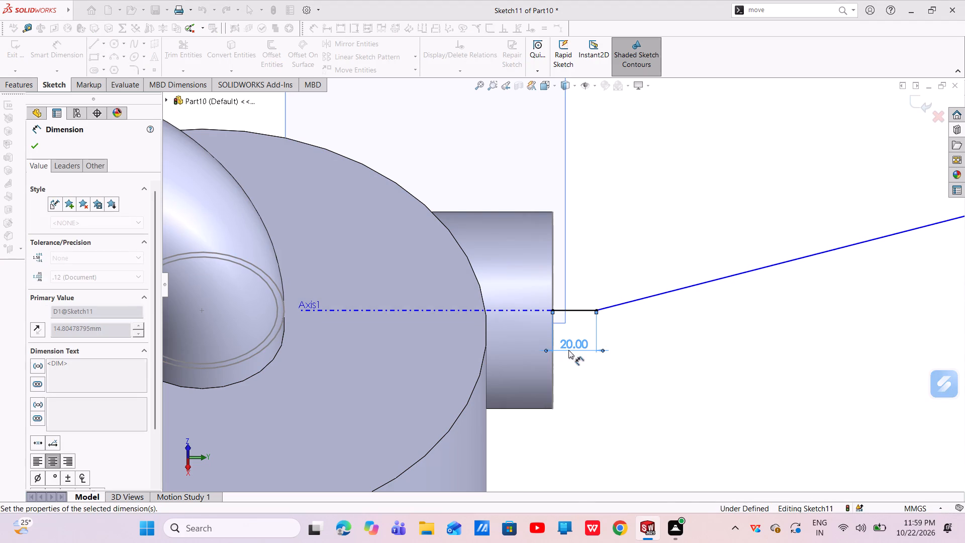
left_click(31, 148)
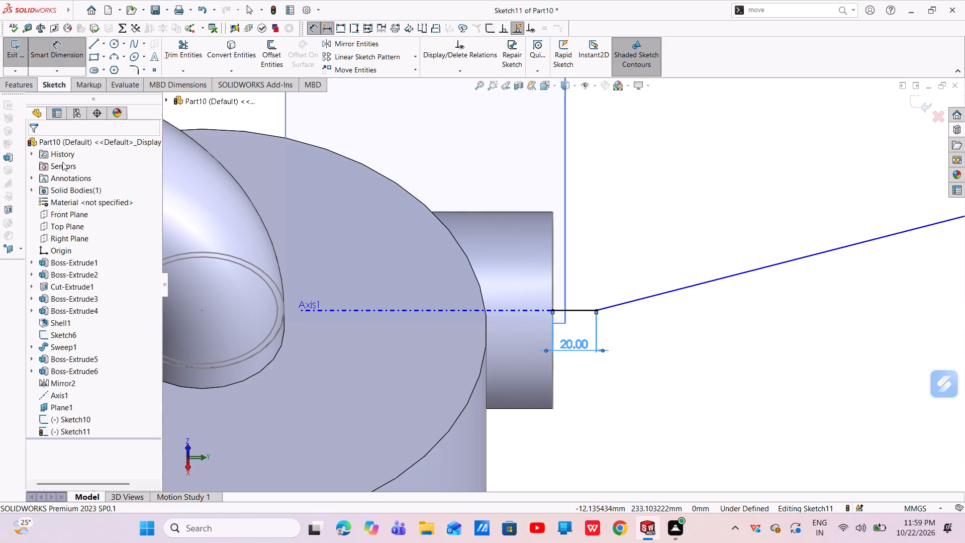
Dimension the horizontal distance between the spline's two end points to 710 mm.
scroll(549, 333, "up", 4)
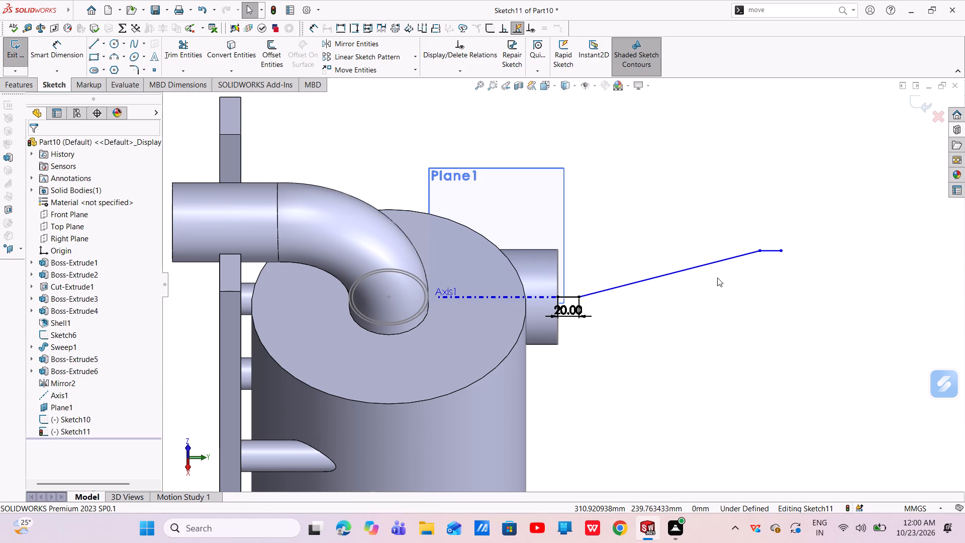
left_click(77, 46)
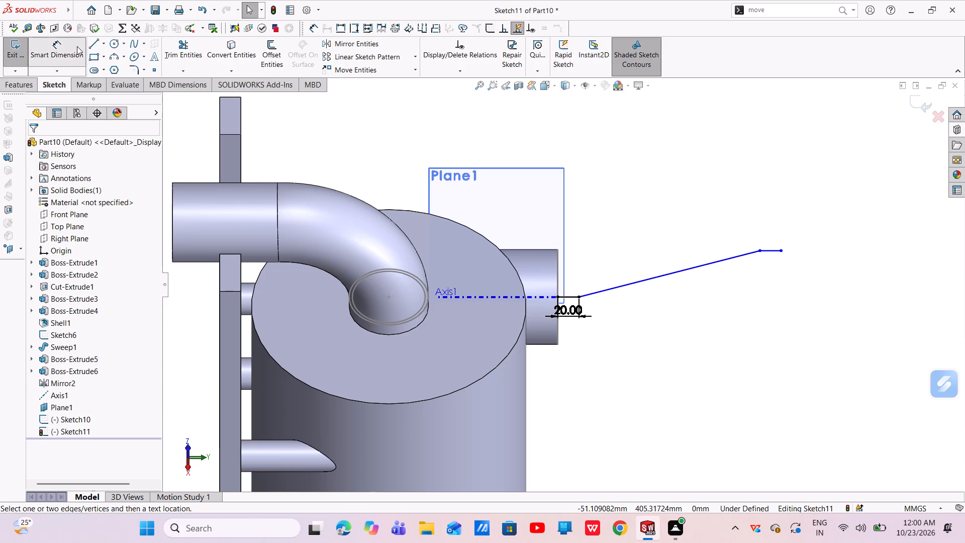
left_click(759, 251)
left_click(580, 295)
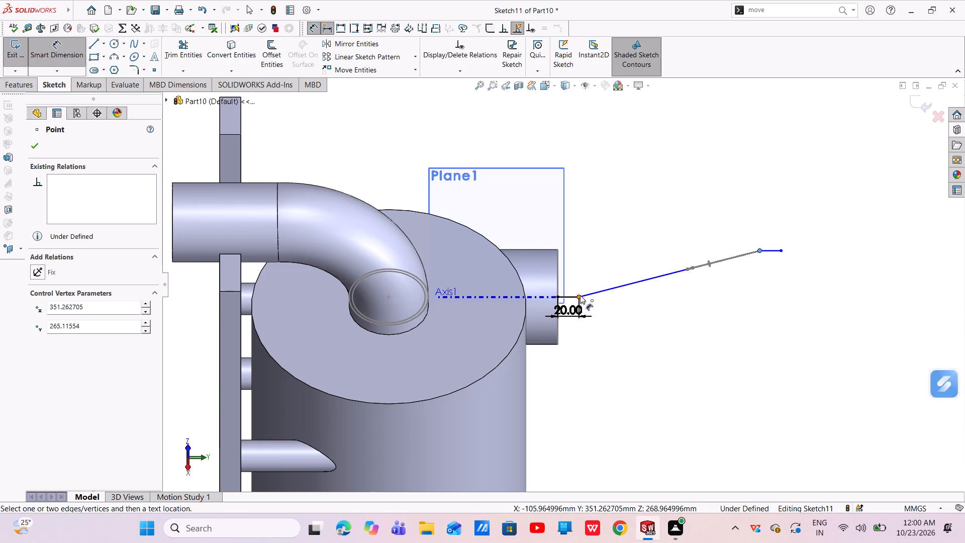
left_click(683, 339)
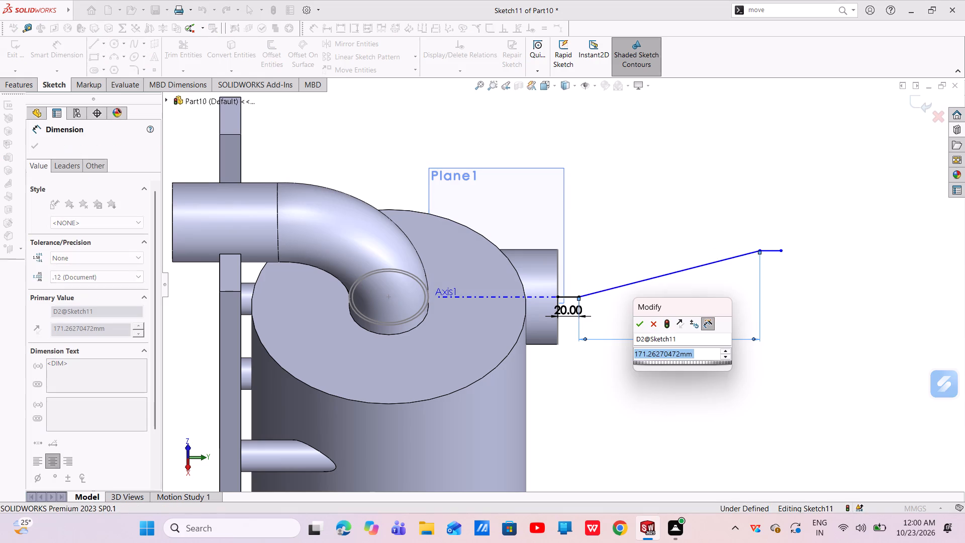
key("BackSpace")
type("710")
key("Return")
key("period")
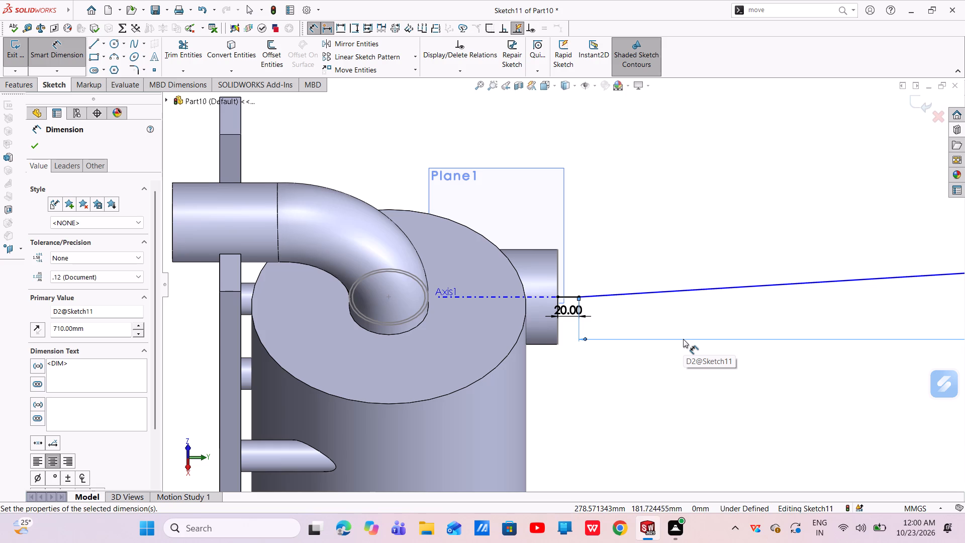
Dimension the vertical distance between the short line at the boss's end face and the outer horizontal line to 160 mm.
scroll(683, 339, "up", 6)
scroll(736, 283, "down", 4)
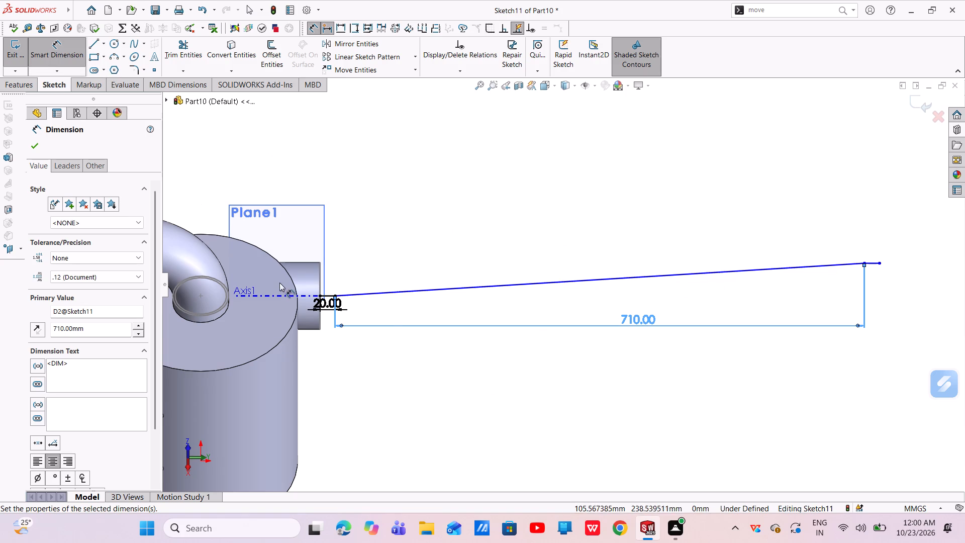
scroll(282, 286, "down", 5)
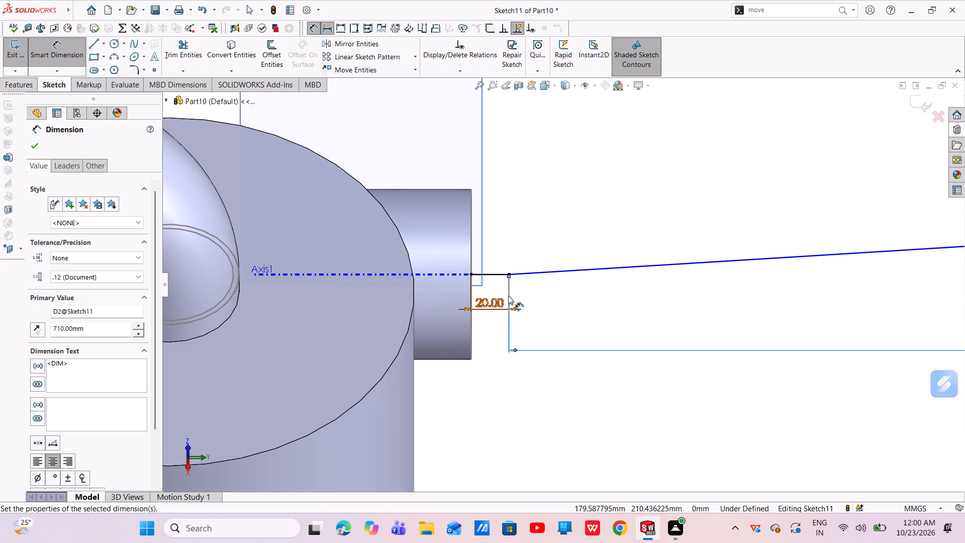
left_click(489, 273)
scroll(506, 297, "up", 3)
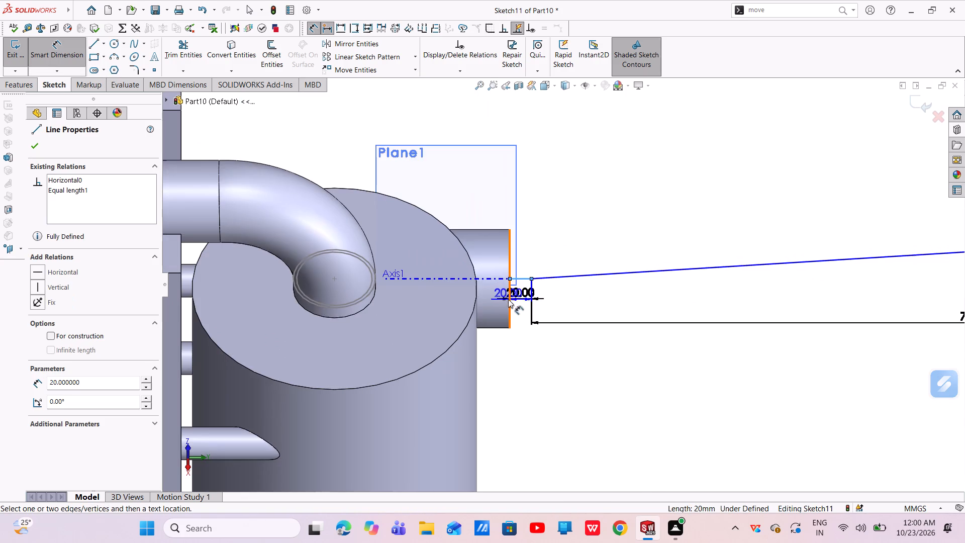
scroll(605, 303, "up", 4)
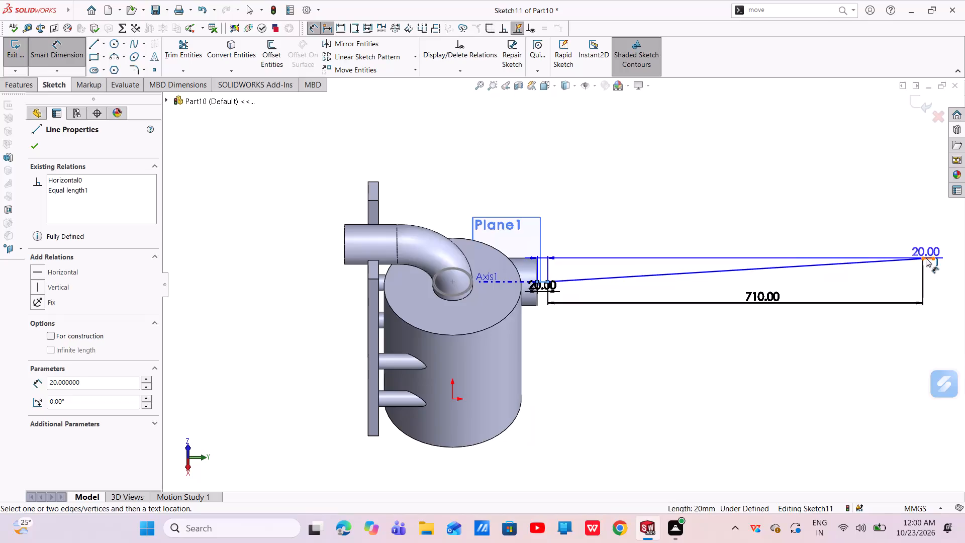
left_click(926, 258)
scroll(952, 281, "up", 3)
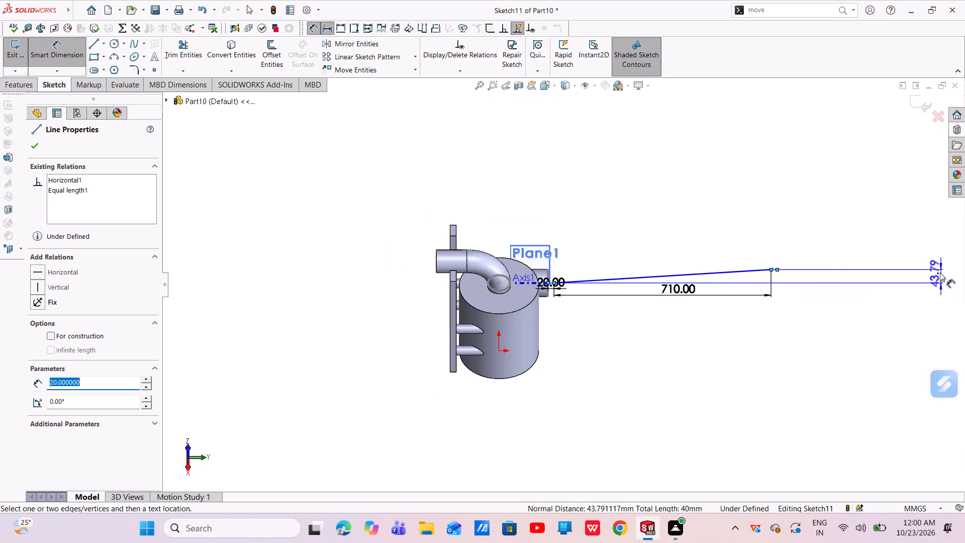
left_click(804, 281)
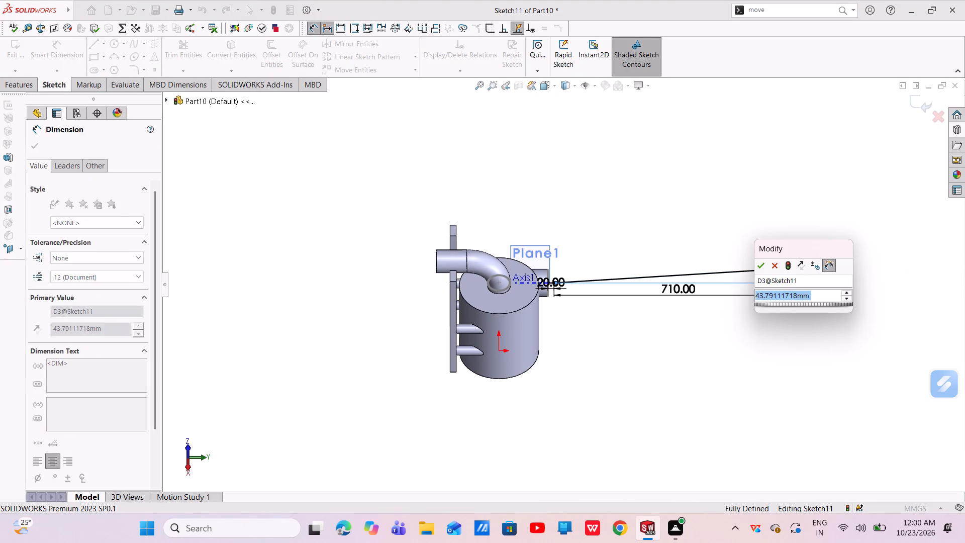
key("BackSpace")
type("160")
key("Return")
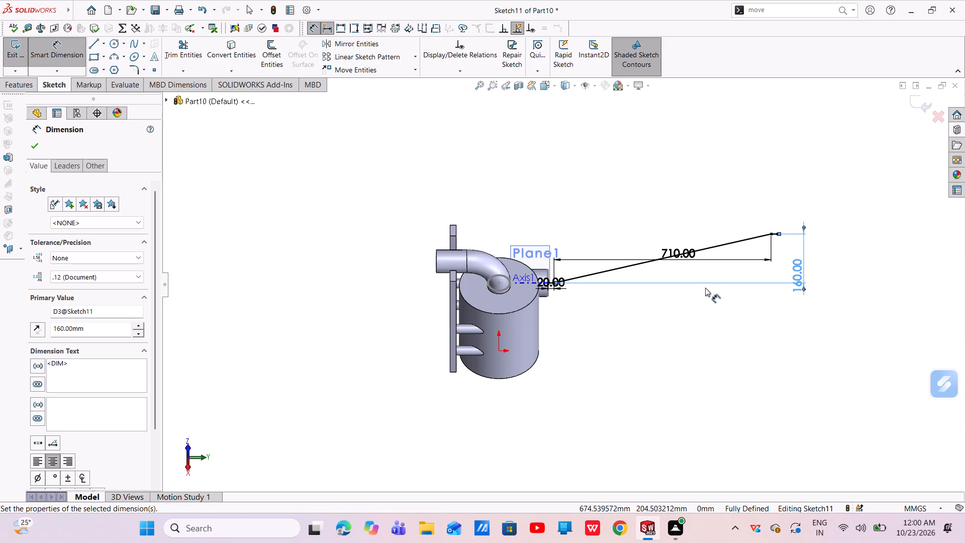
Reposition the 710 mm dimension clear below the path and finish dimensioning.
left_click_drag(674, 252, 687, 322)
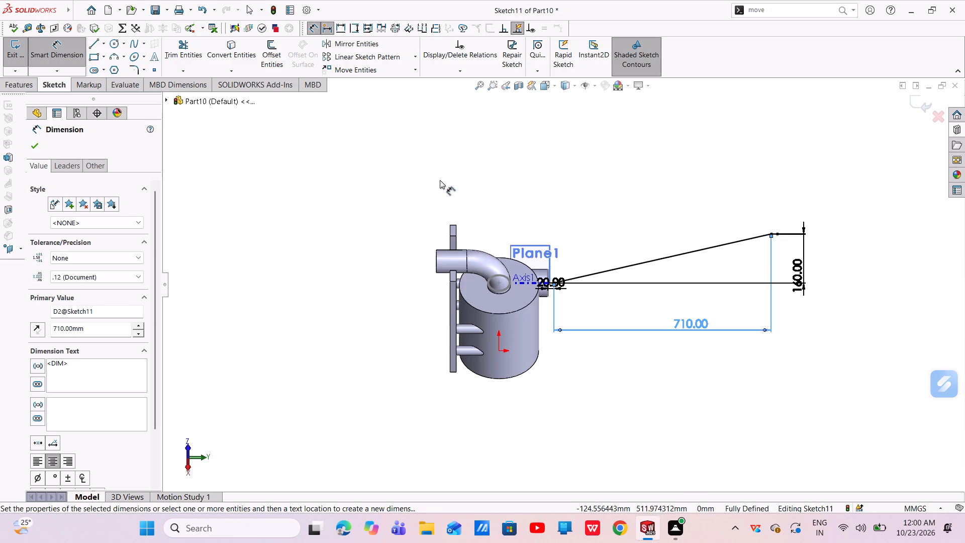
left_click(40, 152)
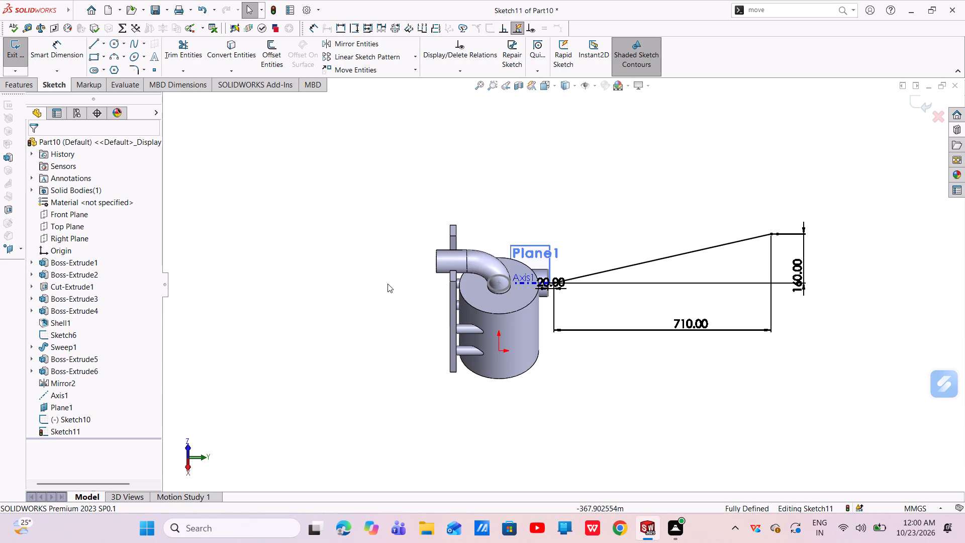
Make the tangent handle at the spline's outer end horizontal.
left_click(668, 257)
left_click(710, 245)
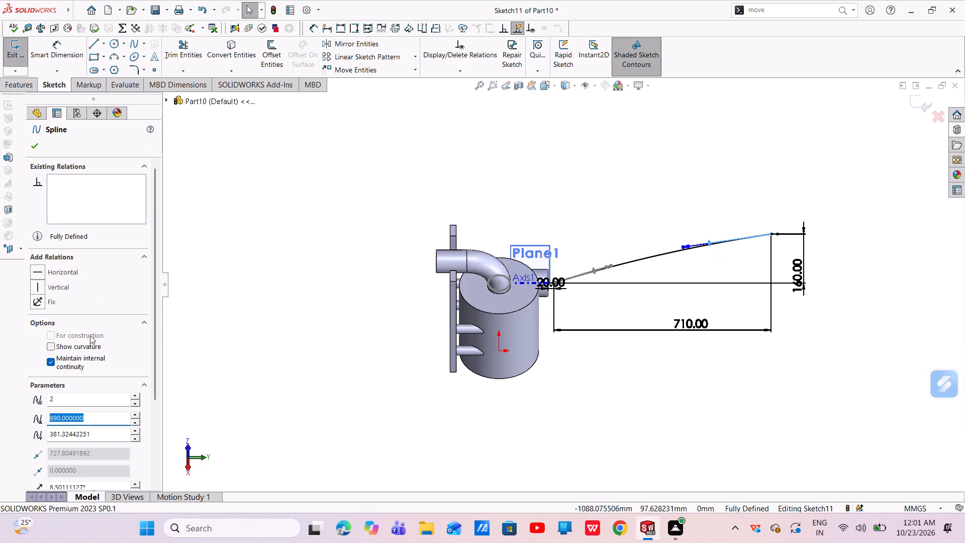
left_click(36, 270)
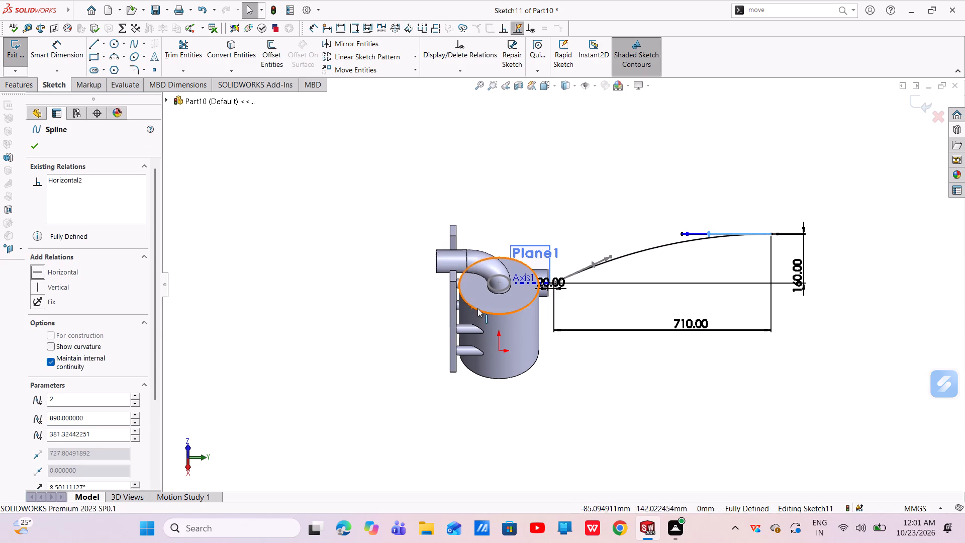
Dimension the tangent handle at the spline's outer end to 350 mm.
scroll(607, 268, "down", 3)
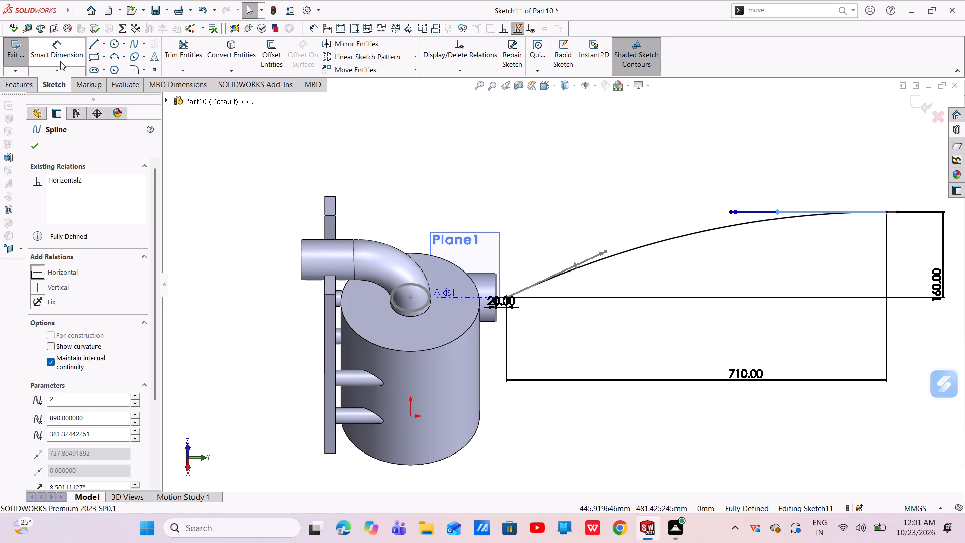
left_click_drag(60, 61, 65, 61)
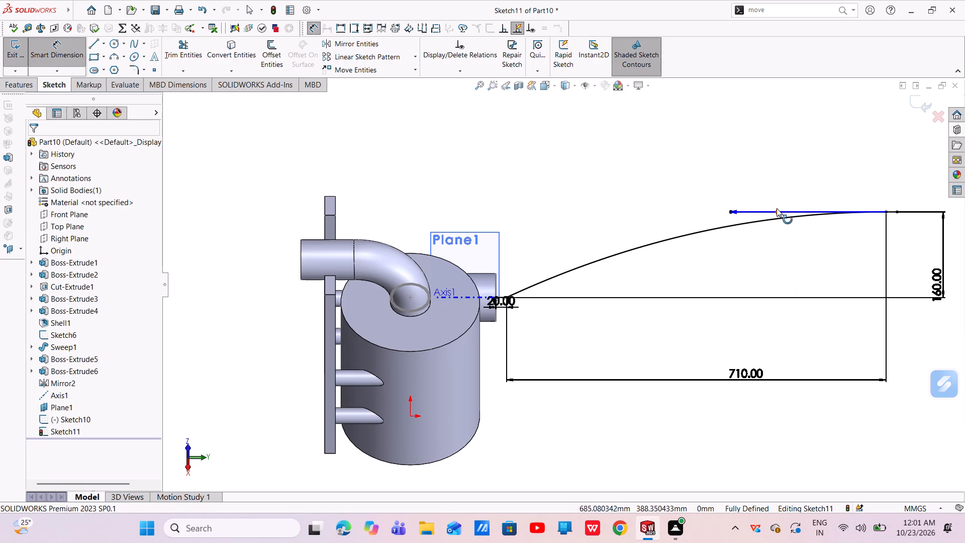
left_click(777, 208)
left_click(774, 190)
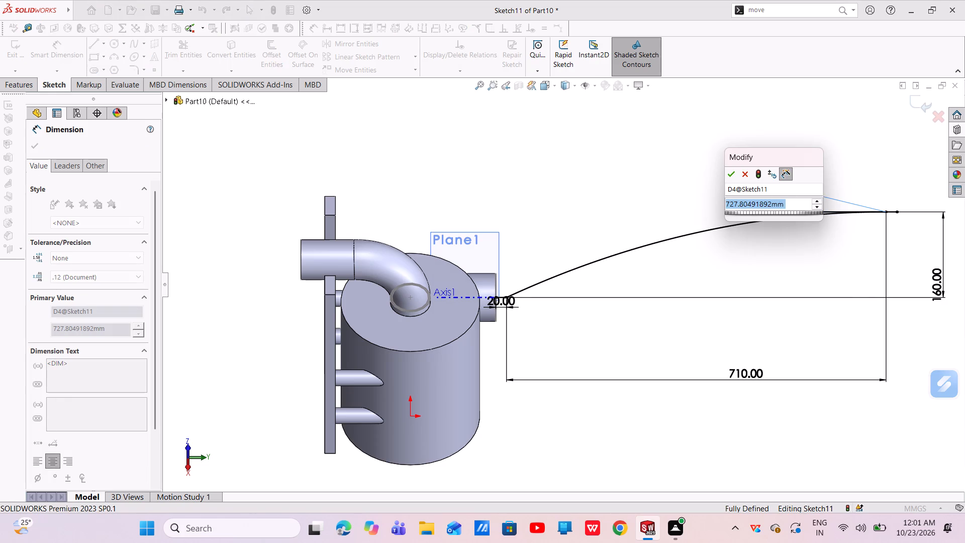
key("BackSpace")
type("350")
key("Return")
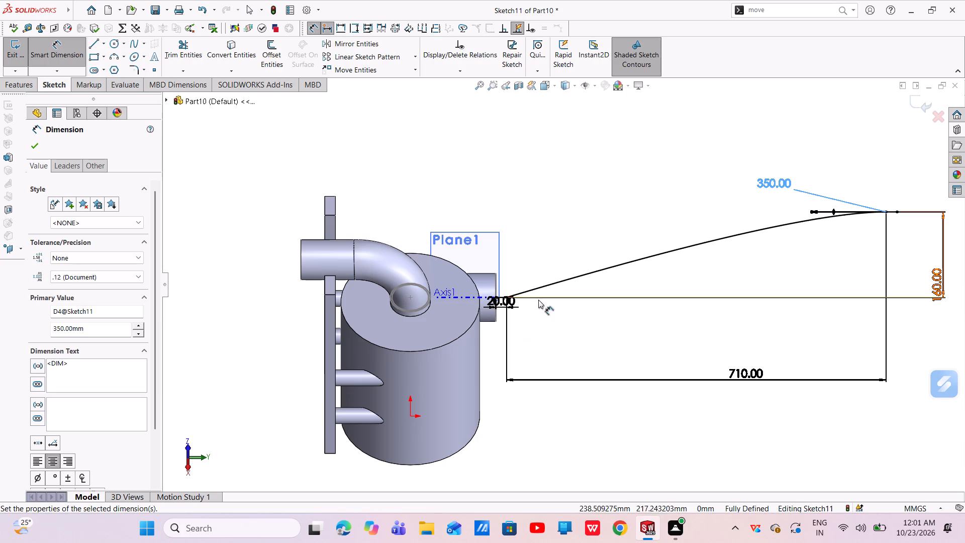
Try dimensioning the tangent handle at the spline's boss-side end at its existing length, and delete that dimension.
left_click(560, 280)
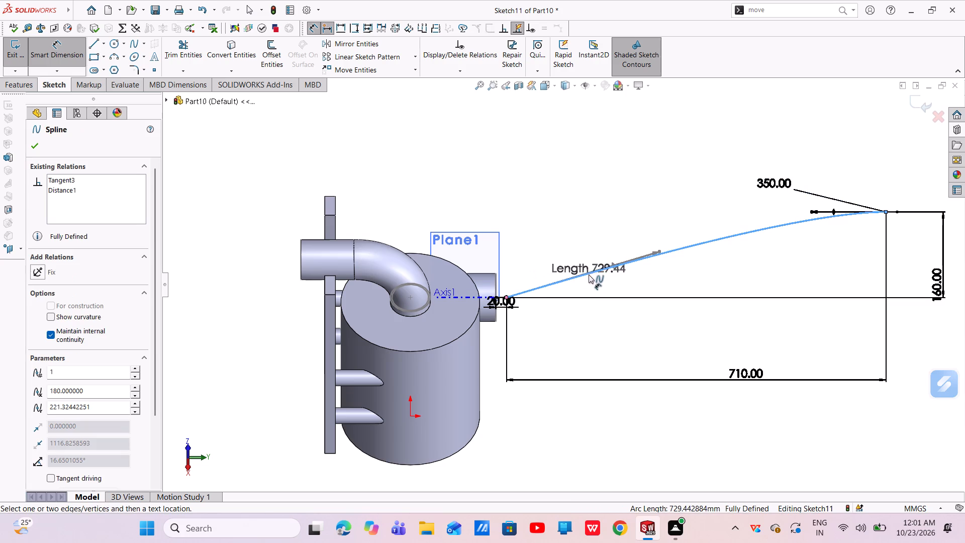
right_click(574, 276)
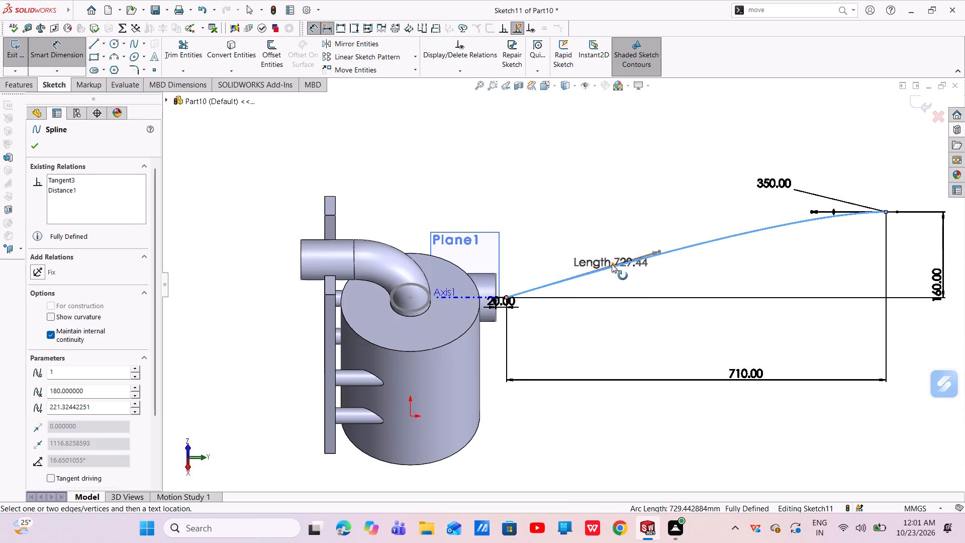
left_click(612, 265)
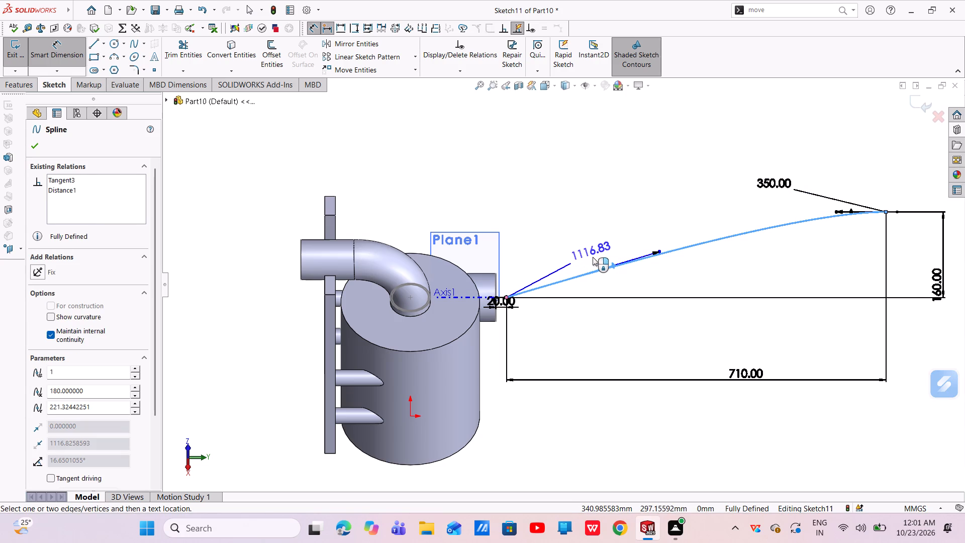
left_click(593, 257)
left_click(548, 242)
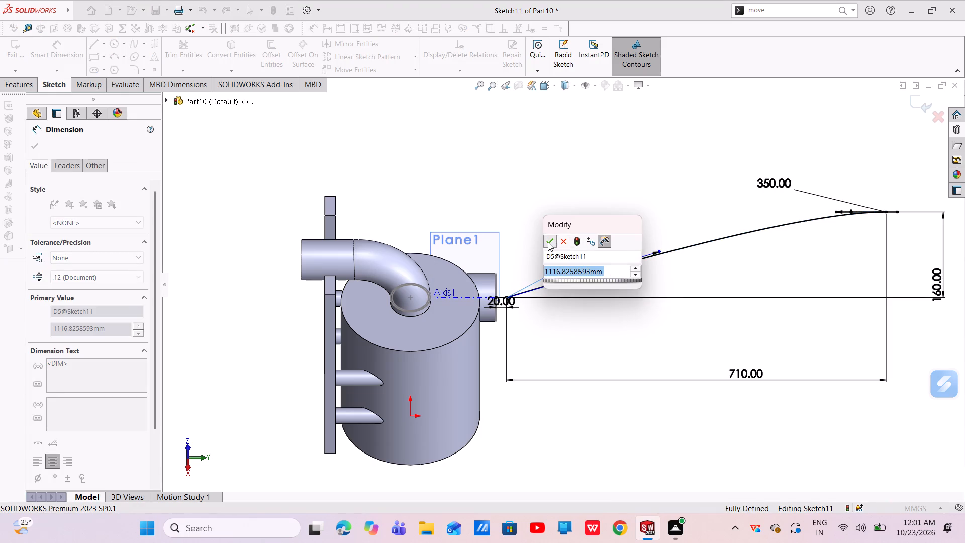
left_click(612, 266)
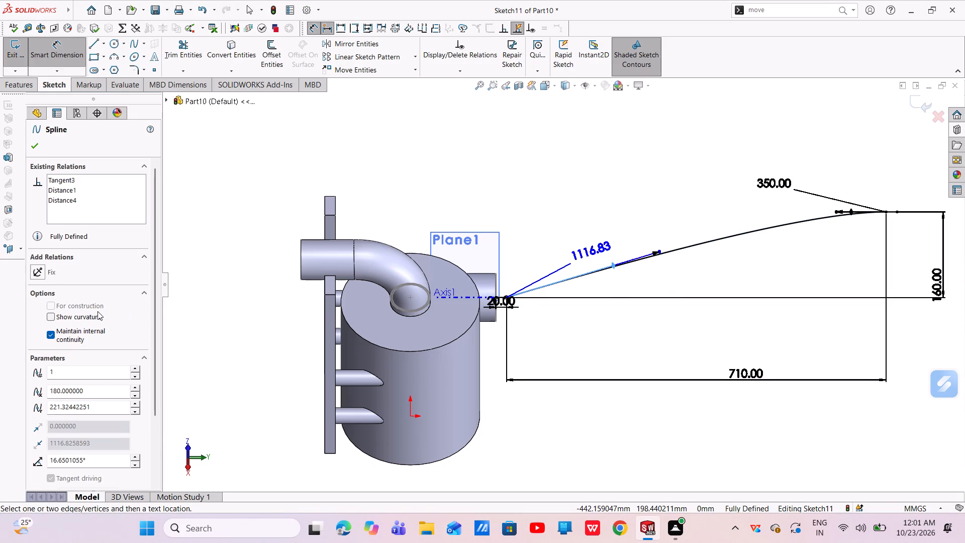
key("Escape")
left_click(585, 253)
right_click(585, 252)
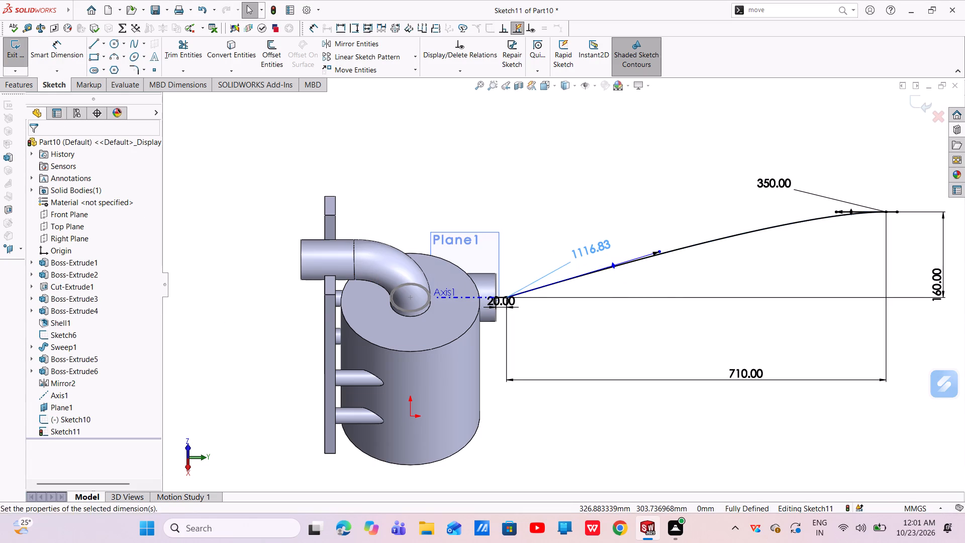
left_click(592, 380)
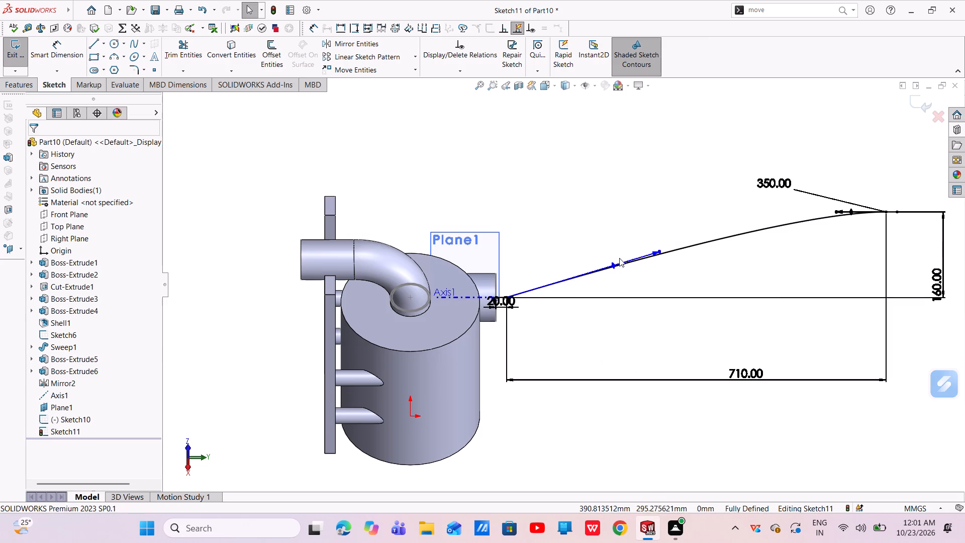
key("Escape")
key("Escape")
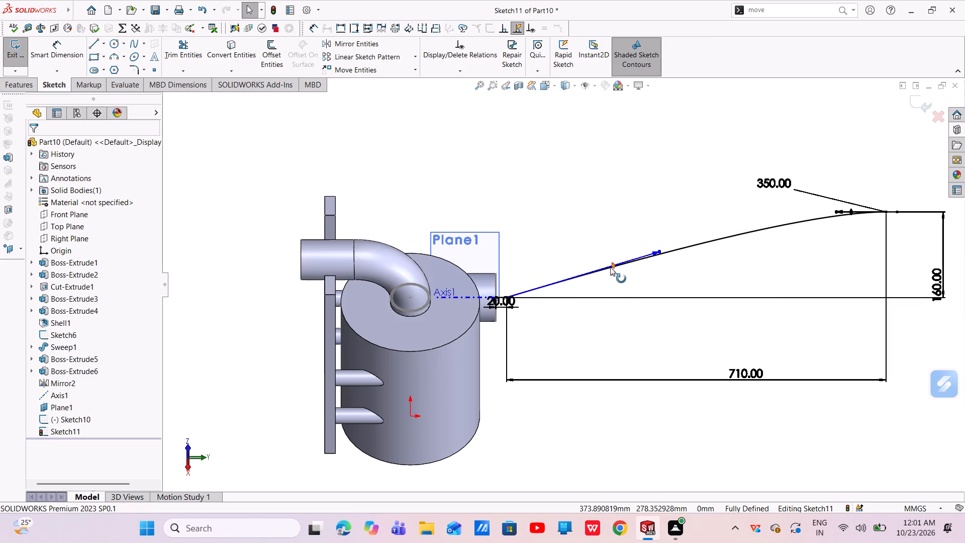
Make the tangent handle at the spline's boss-side end horizontal.
left_click(612, 267)
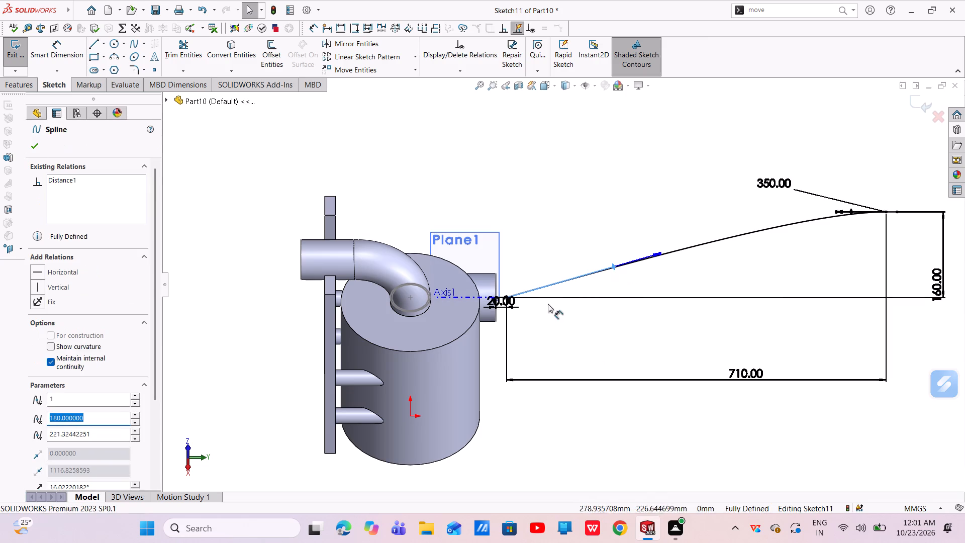
left_click(42, 274)
key("Escape")
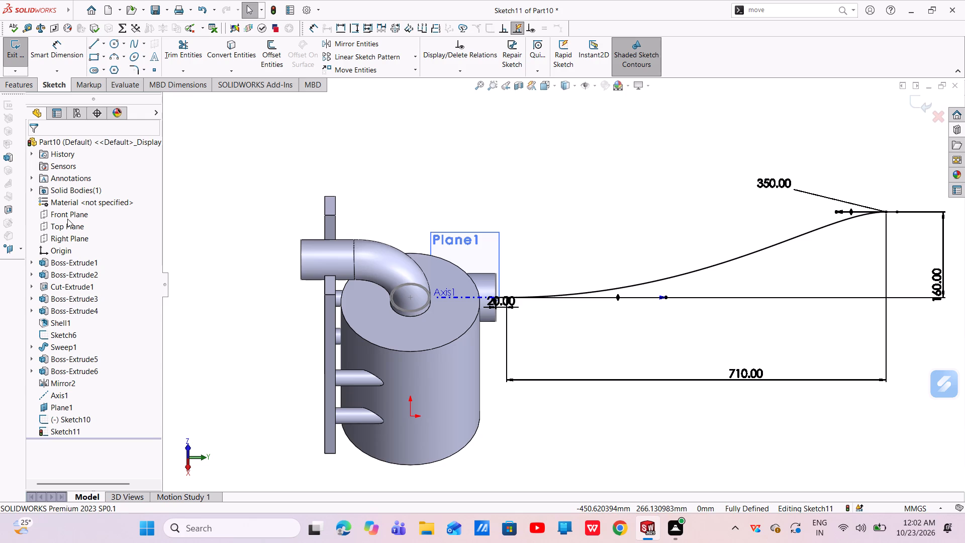
Dimension the tangent handle at the spline's boss-side end to 650 mm and exit the sketch.
left_click(64, 45)
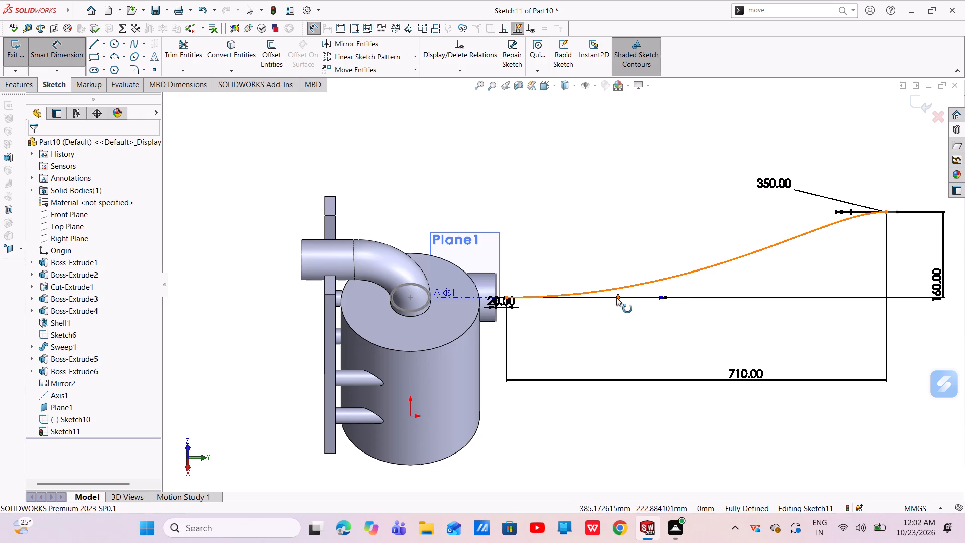
left_click(616, 297)
left_click(607, 334)
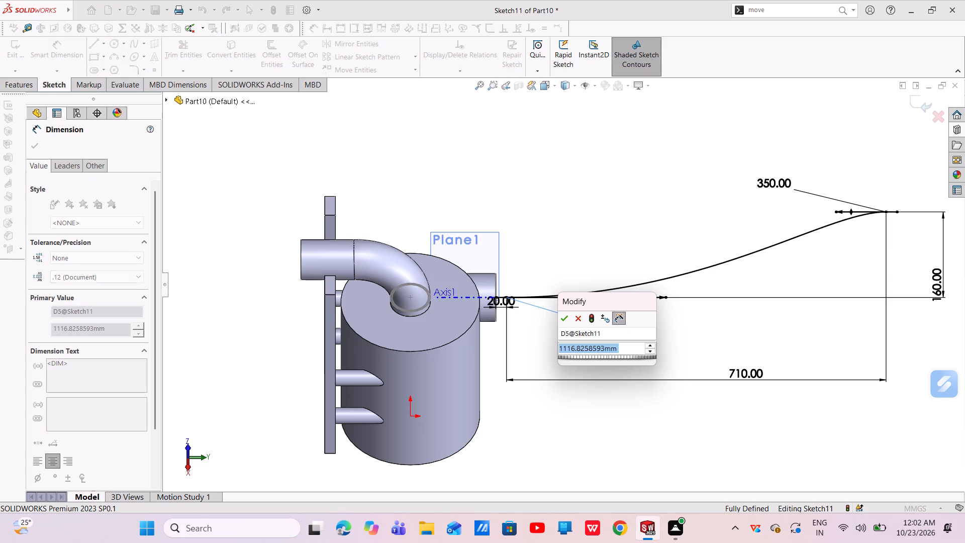
key("BackSpace")
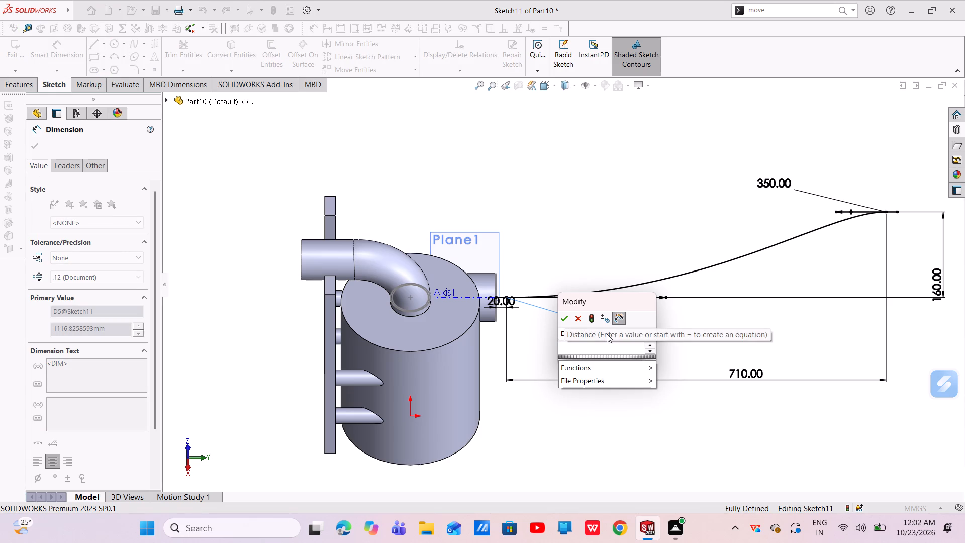
type("650")
key("Return")
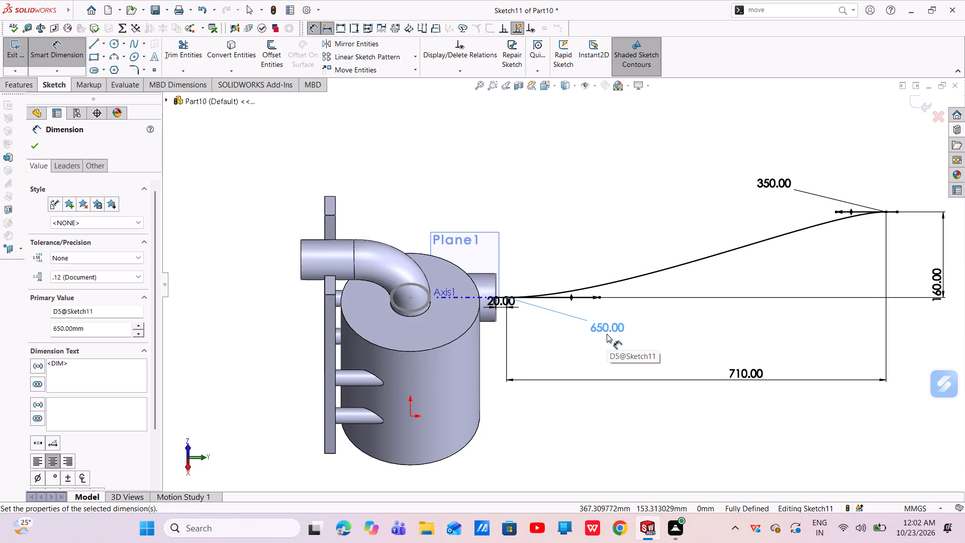
left_click(914, 110)
left_click(916, 109)
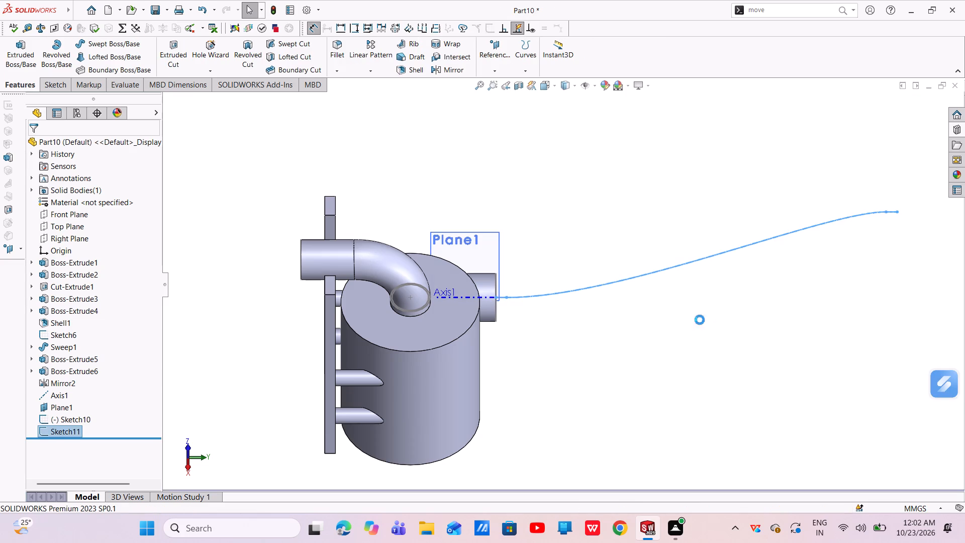
Sweep the ring profile Sketch10 at the side boss's end face along the Sketch11 path, with merged result.
scroll(687, 327, "up", 4)
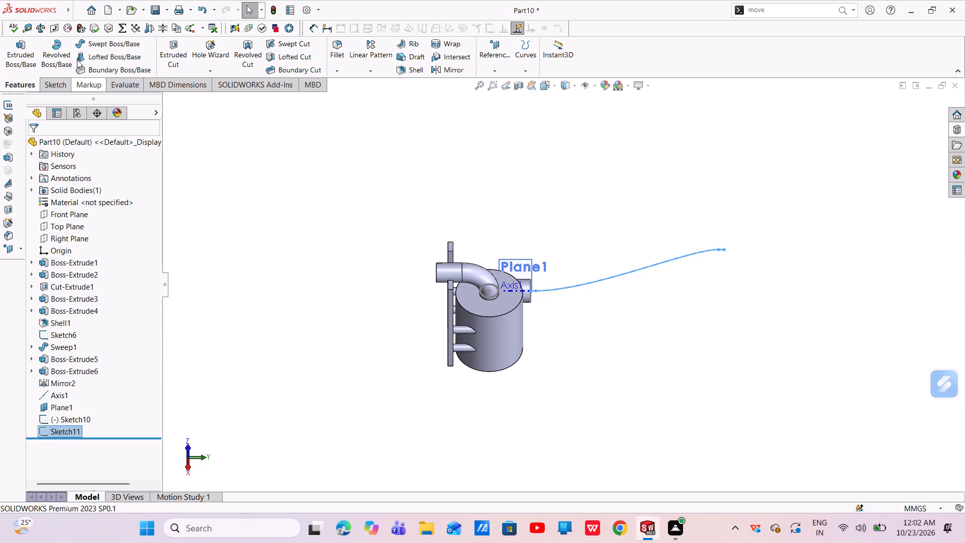
left_click(85, 42)
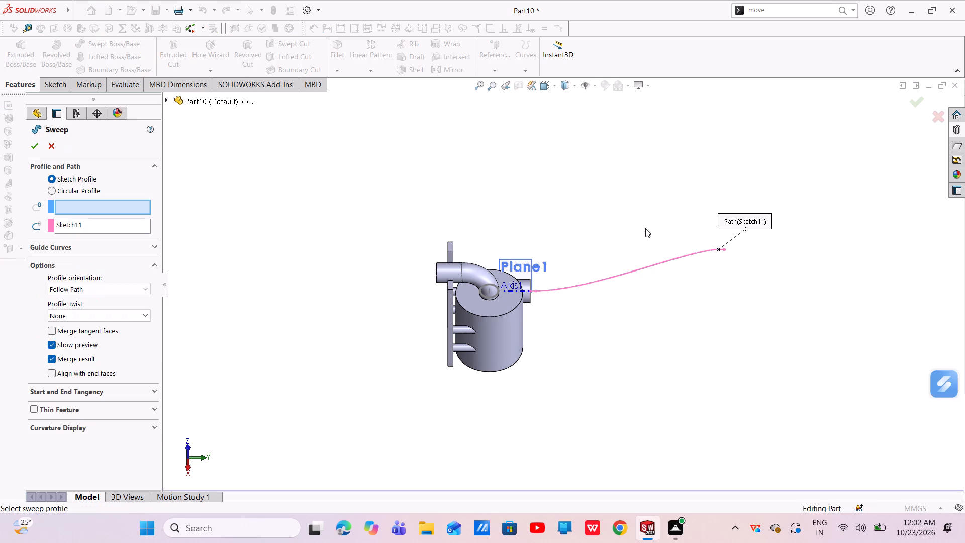
scroll(519, 264, "down", 3)
middle_click_drag(632, 387, 583, 360)
scroll(583, 360, "down", 1)
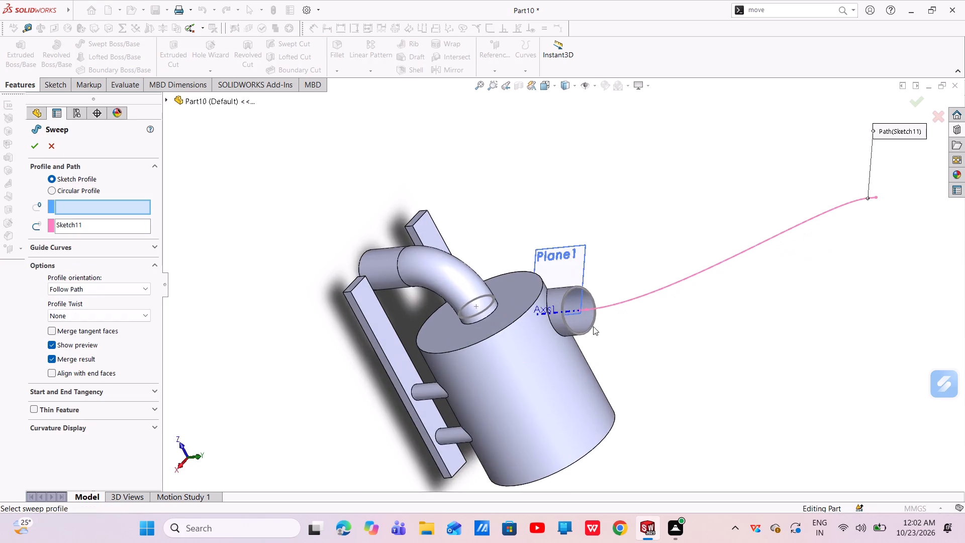
scroll(608, 309, "down", 5)
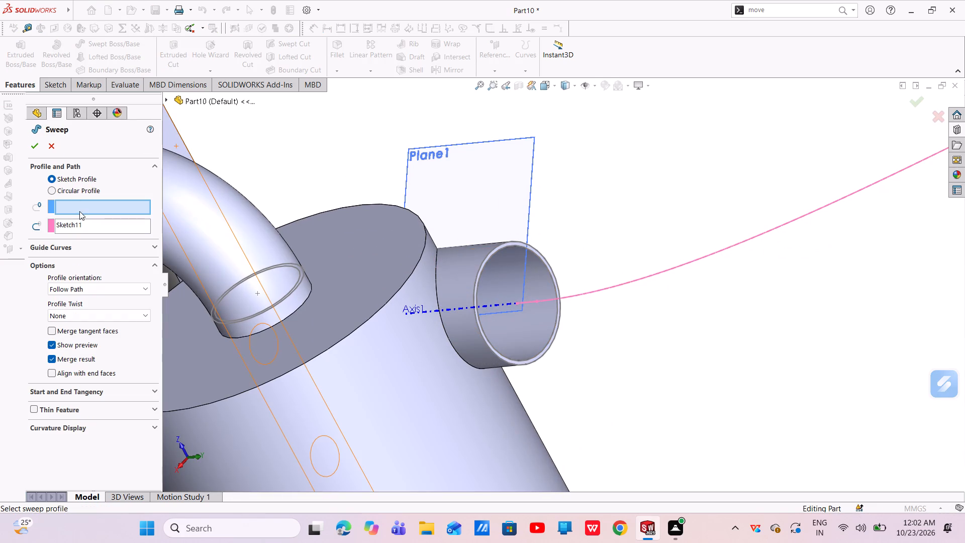
left_click(487, 257)
scroll(503, 307, "up", 4)
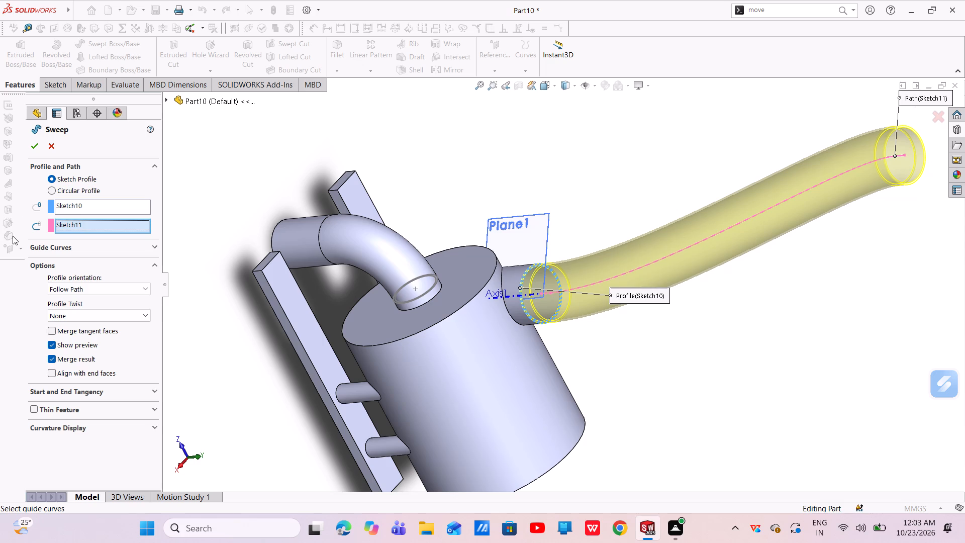
left_click(30, 151)
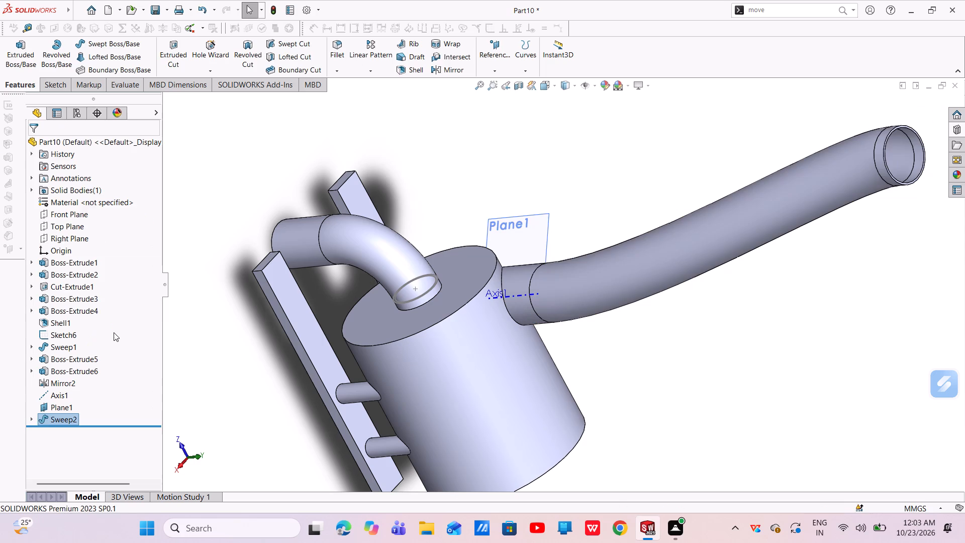
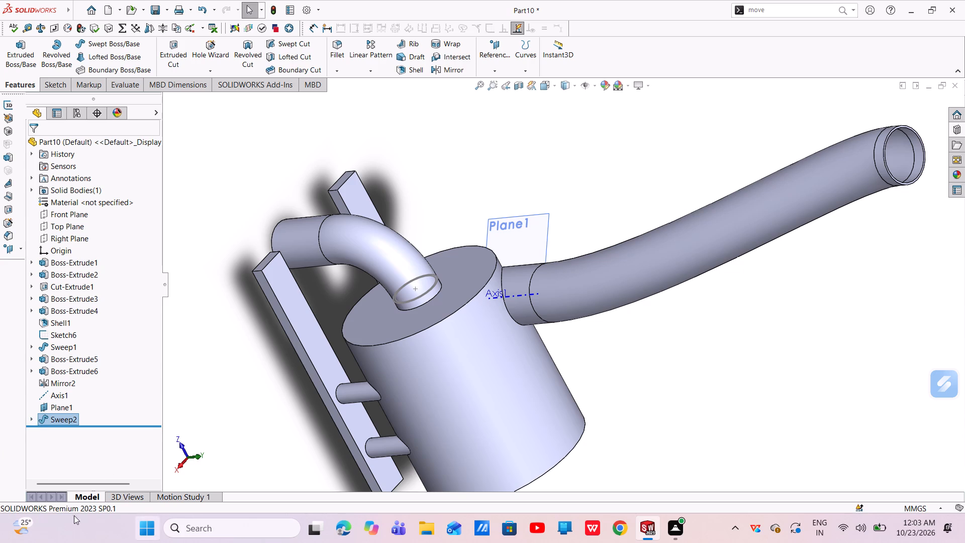
Hide the reference plane Plane1 and the reference axis Axis1 at the side boss.
left_click(519, 215)
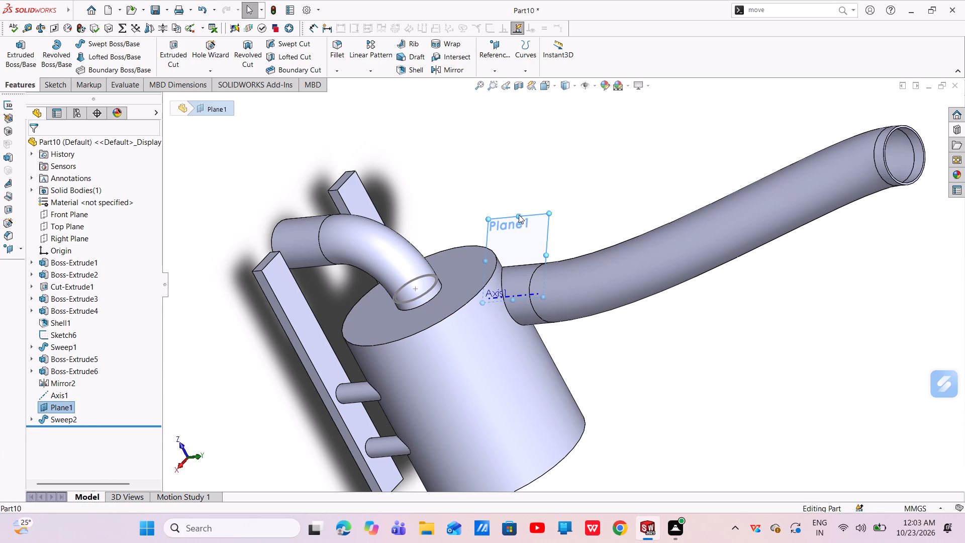
right_click(519, 215)
left_click(556, 205)
scroll(539, 284, "up", 3)
middle_click_drag(565, 290, 541, 276)
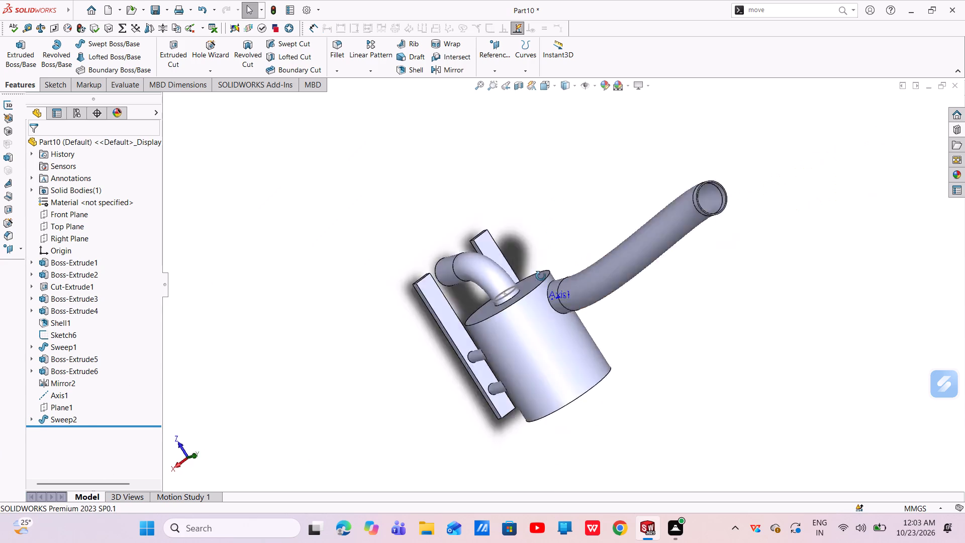
middle_click_drag(541, 276, 490, 241)
scroll(490, 241, "down", 3)
scroll(542, 305, "up", 6)
middle_click_drag(584, 312, 664, 478)
scroll(629, 342, "up", 1)
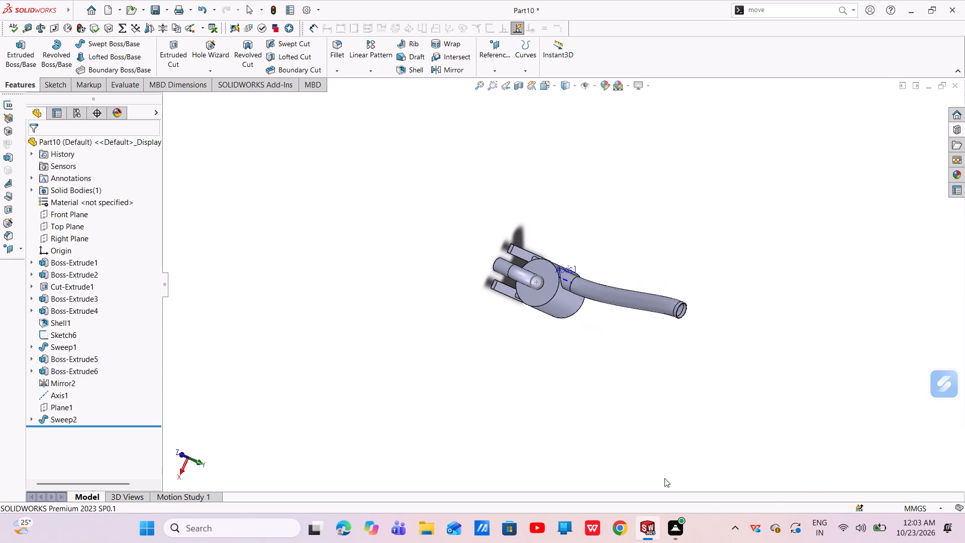
scroll(446, 131, "down", 3)
scroll(631, 271, "up", 4)
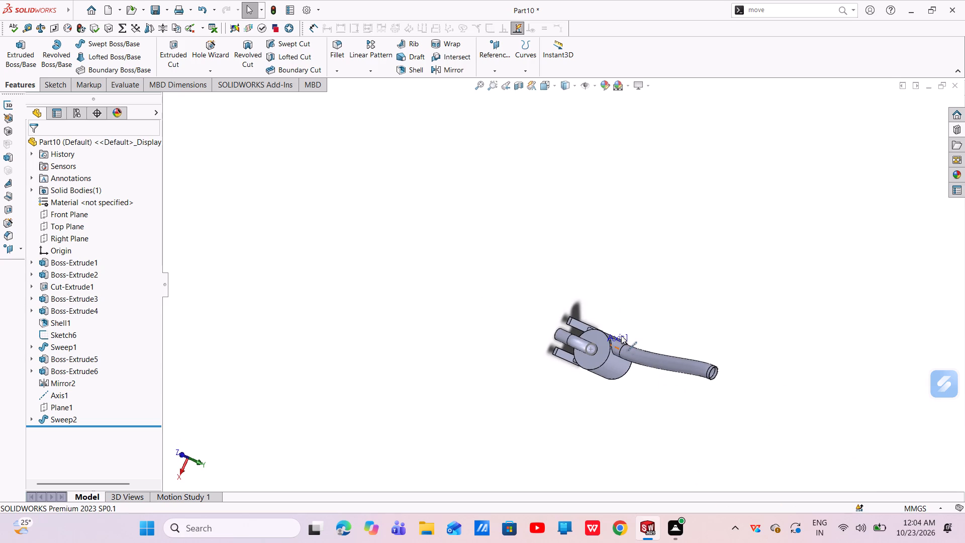
left_click(621, 335)
left_click(663, 309)
Start a 1.5 mm fillet on the cylinder's recessed end, selecting its outer rim, both stepped recess faces and the central boss face.
left_click(334, 67)
left_click(338, 78)
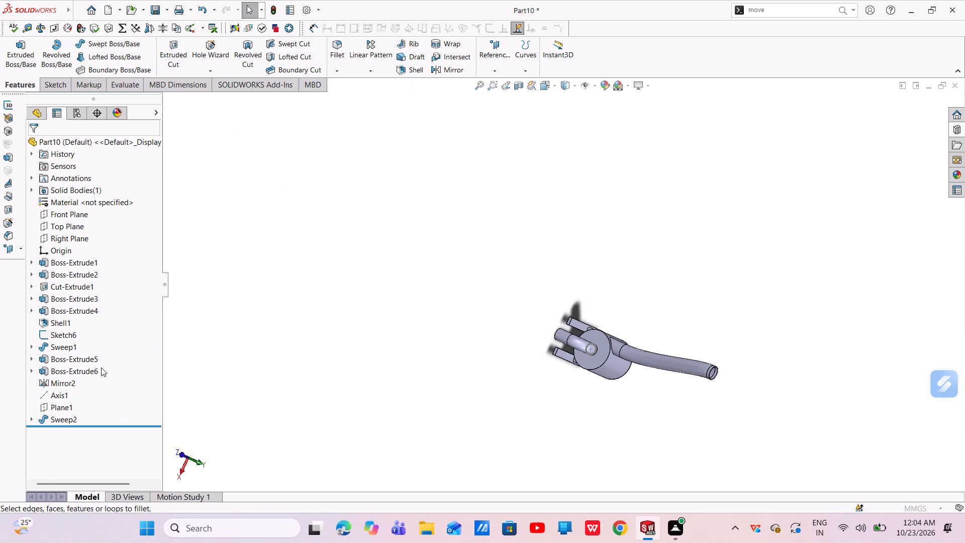
key("BackSpace")
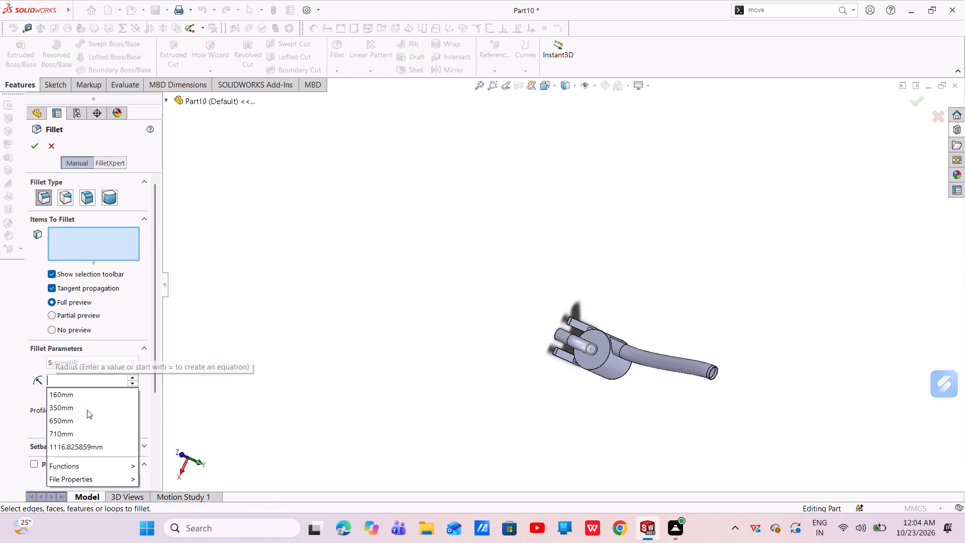
type("1.5")
key("Return")
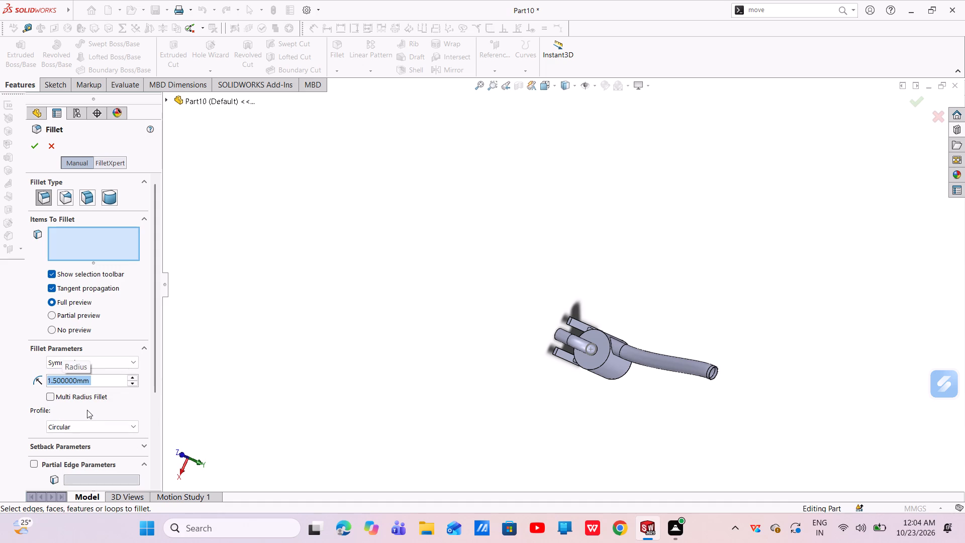
scroll(594, 348, "down", 4)
middle_click_drag(633, 362, 605, 346)
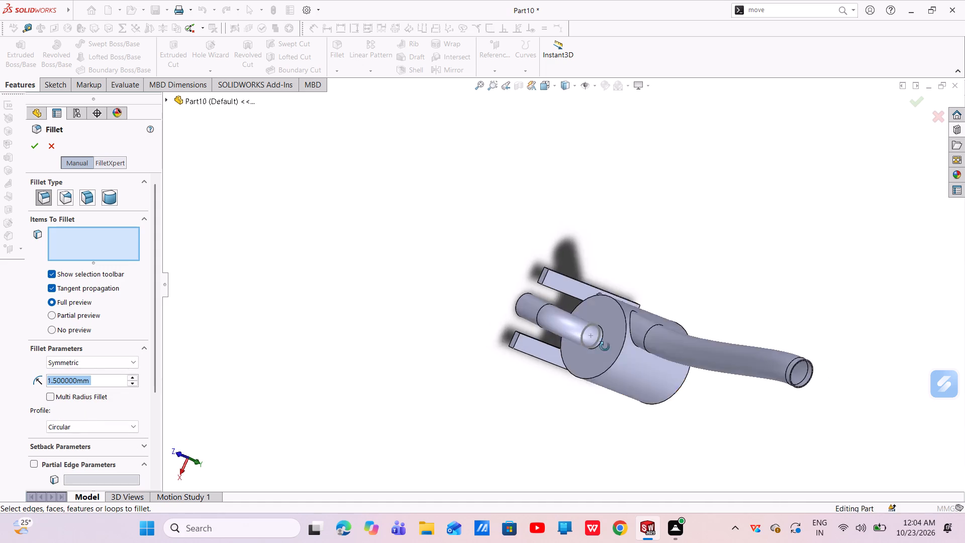
middle_click_drag(605, 346, 577, 329)
middle_click_drag(770, 378, 734, 364)
scroll(741, 366, "down", 1)
scroll(824, 412, "down", 2)
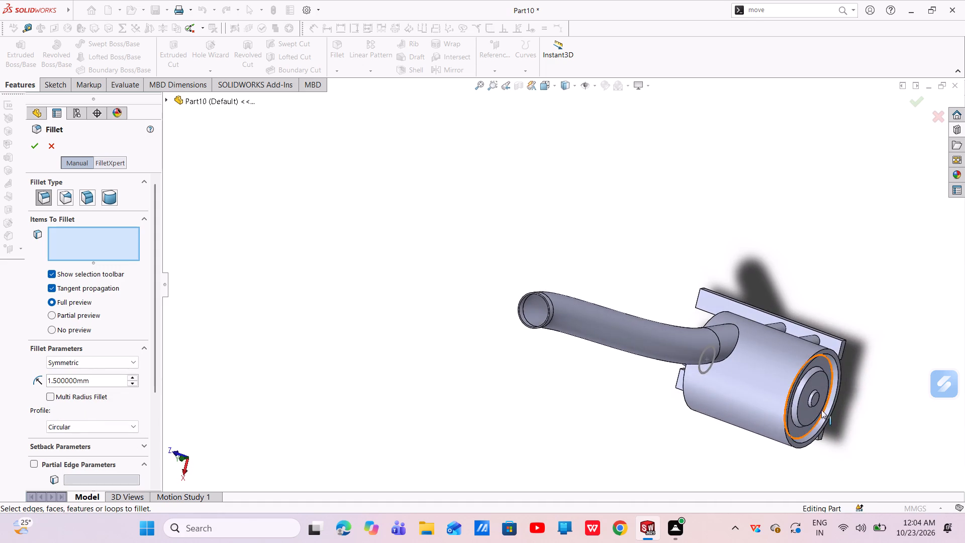
scroll(821, 410, "down", 4)
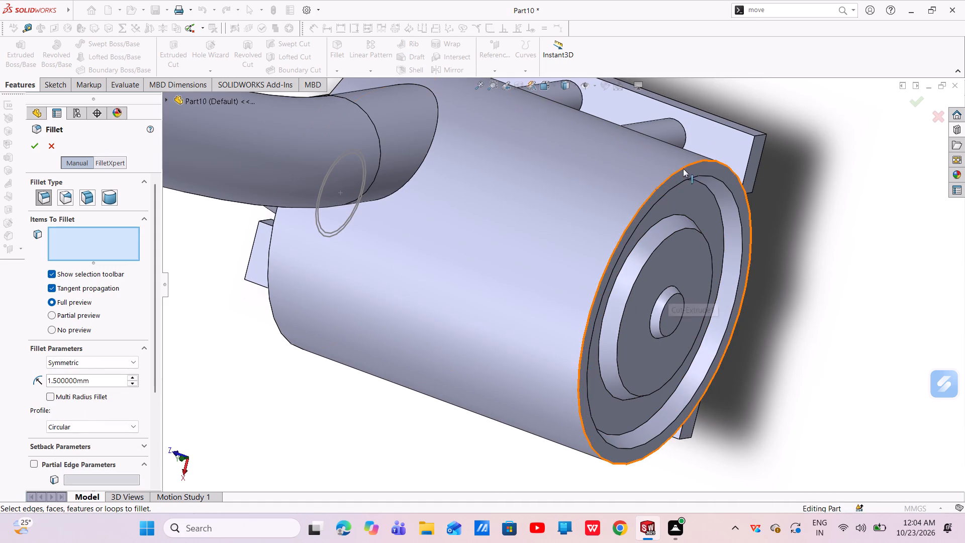
left_click(685, 170)
left_click(684, 193)
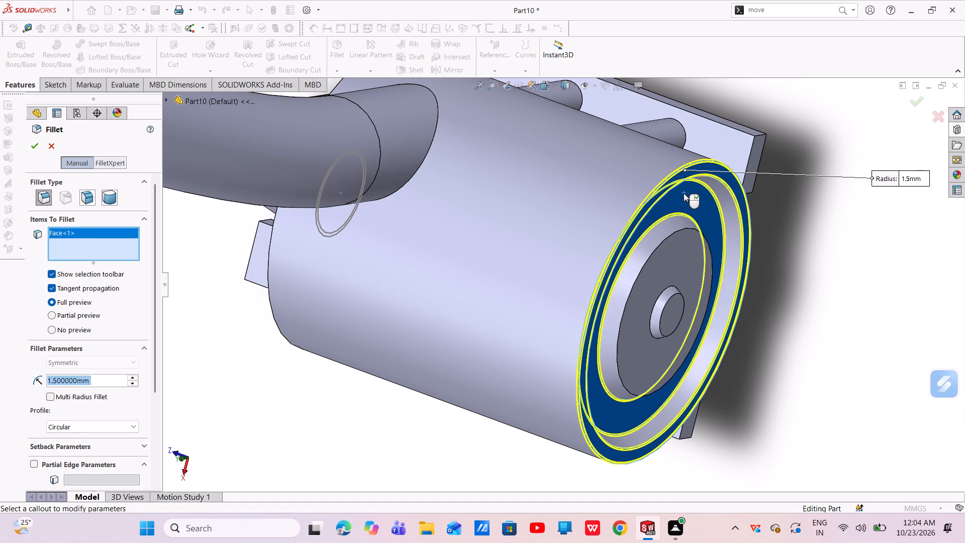
left_click(678, 244)
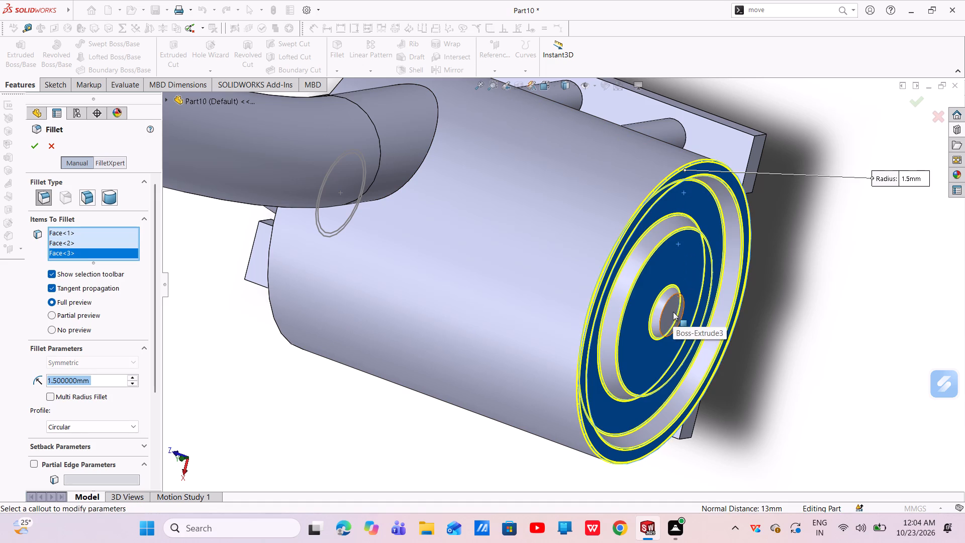
scroll(674, 315, "down", 6)
left_click(612, 286)
Add the cylinder's outer circular edge at the outlet pipe end to the 1.5 mm fillet and apply it.
scroll(612, 286, "up", 8)
middle_click_drag(599, 278, 696, 329)
scroll(611, 286, "up", 1)
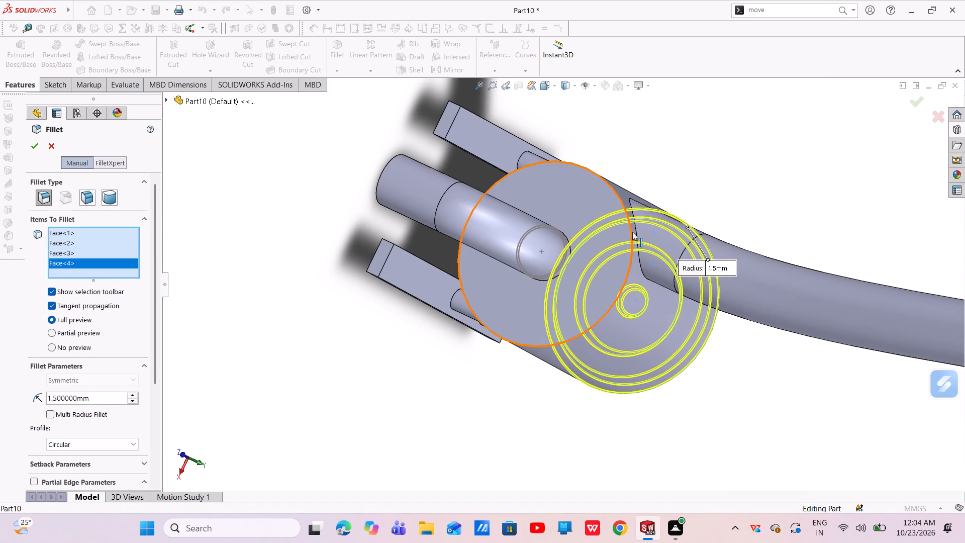
left_click(632, 232)
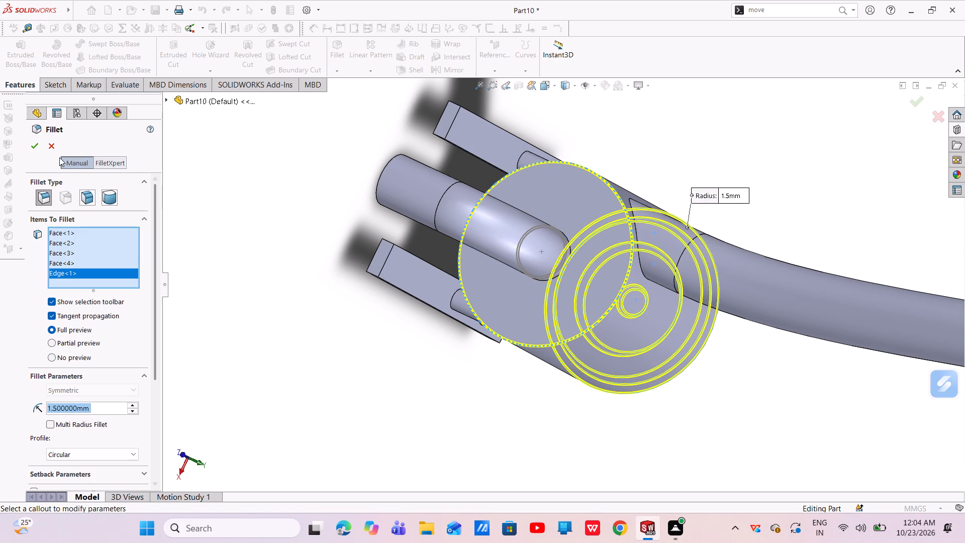
left_click(34, 144)
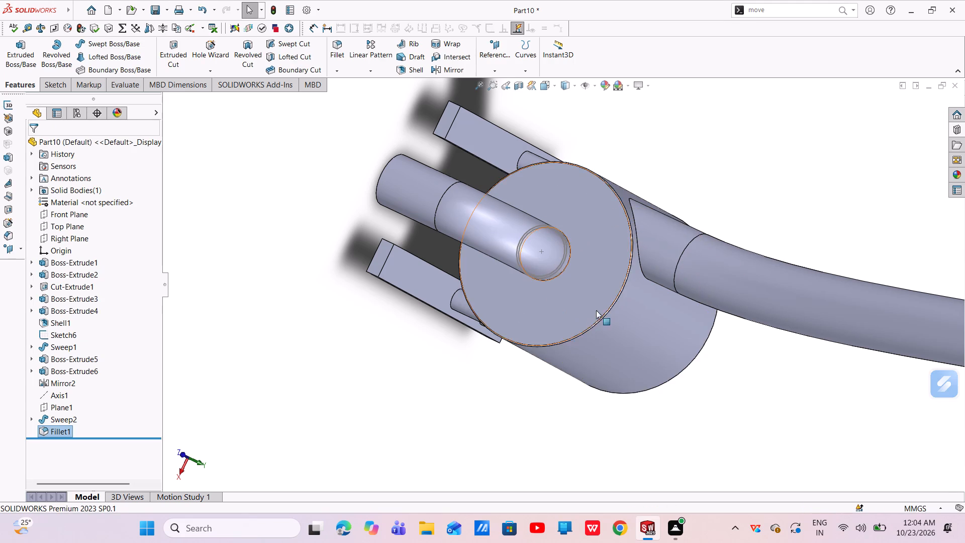
Start a 5 mm fillet on both broad faces of each of the two mounting plates.
scroll(596, 310, "up", 4)
middle_click_drag(589, 304, 528, 250)
scroll(528, 251, "down", 3)
scroll(767, 386, "up", 3)
middle_click_drag(744, 358, 725, 336)
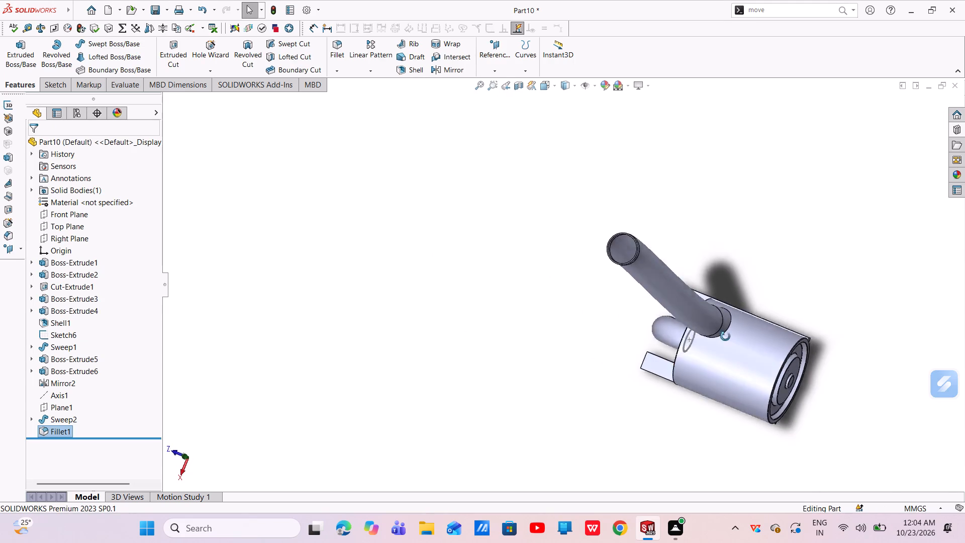
middle_click_drag(725, 336, 731, 277)
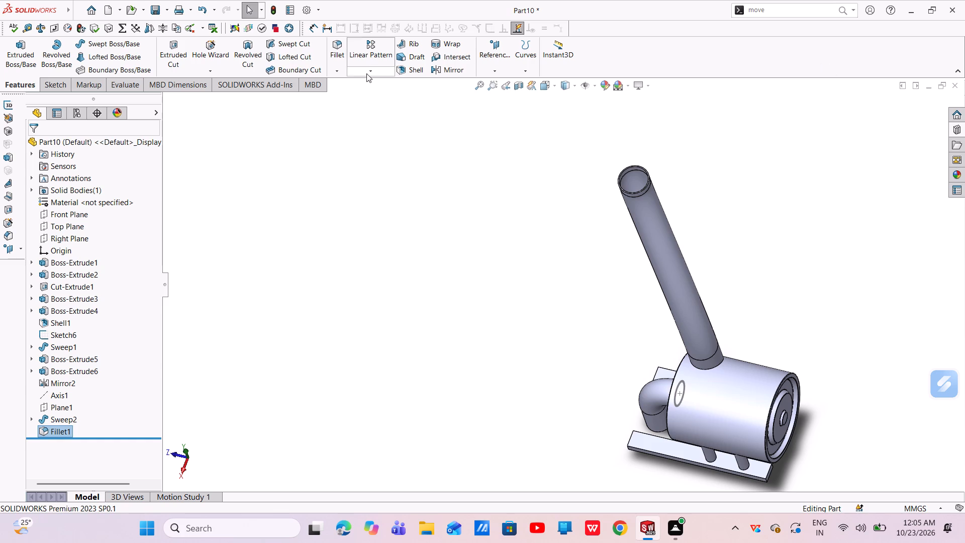
left_click(334, 55)
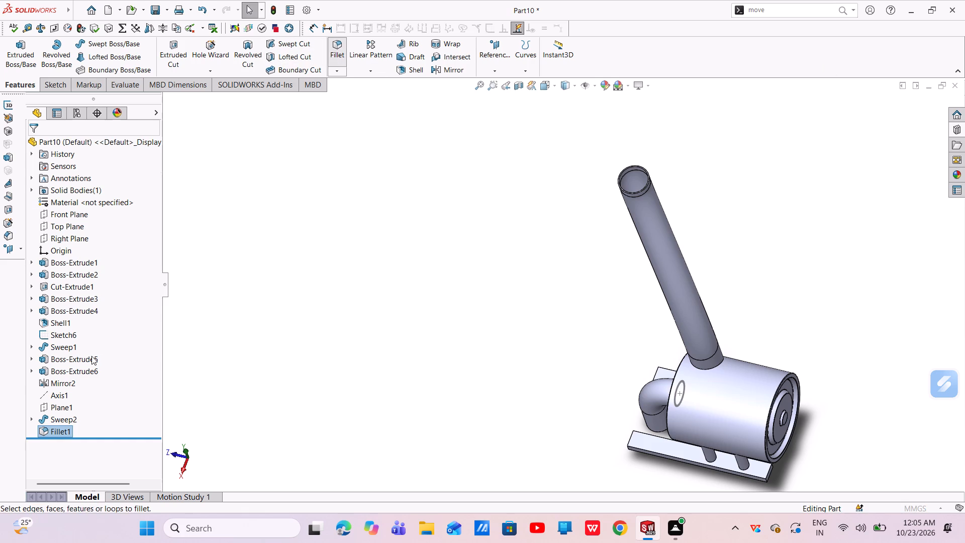
key("BackSpace")
key("5")
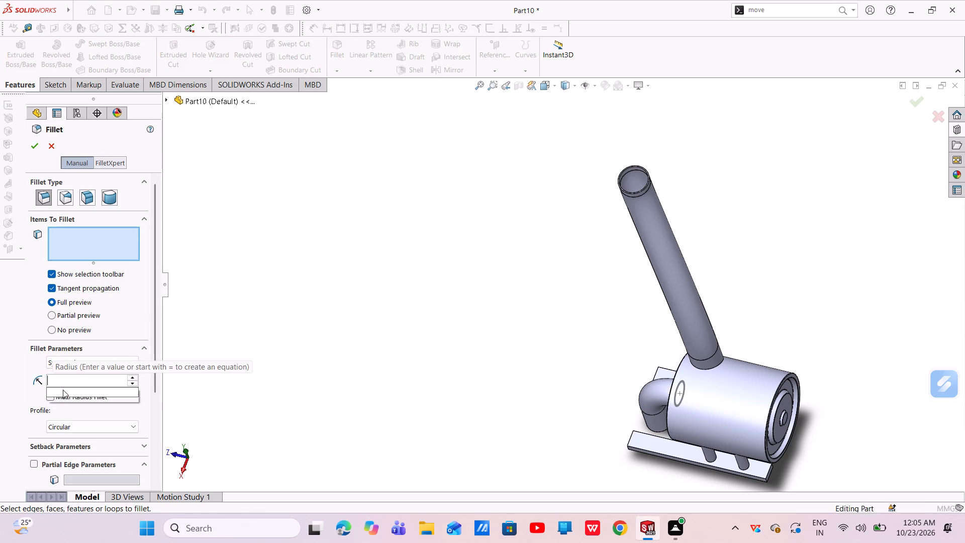
key("Return")
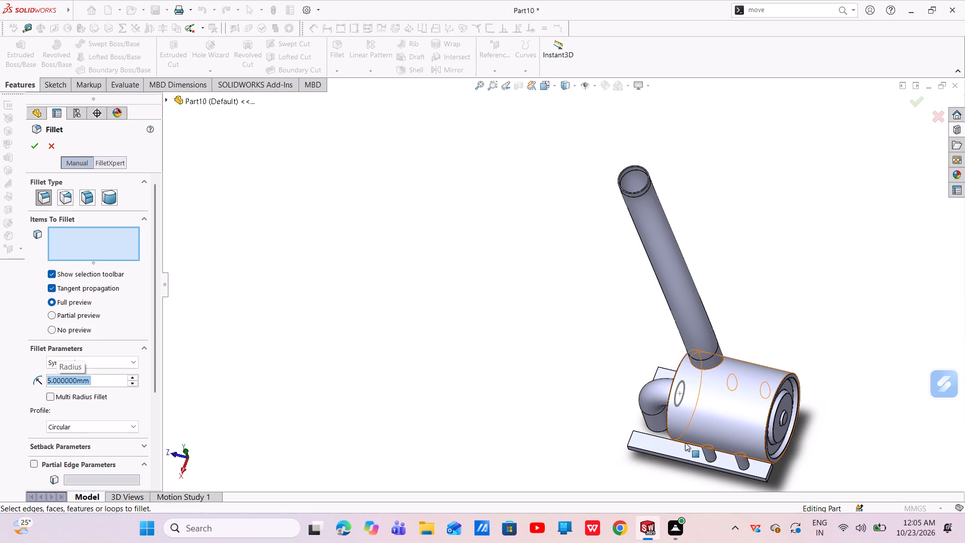
left_click(655, 446)
scroll(664, 459, "down", 4)
middle_click_drag(692, 464, 793, 265)
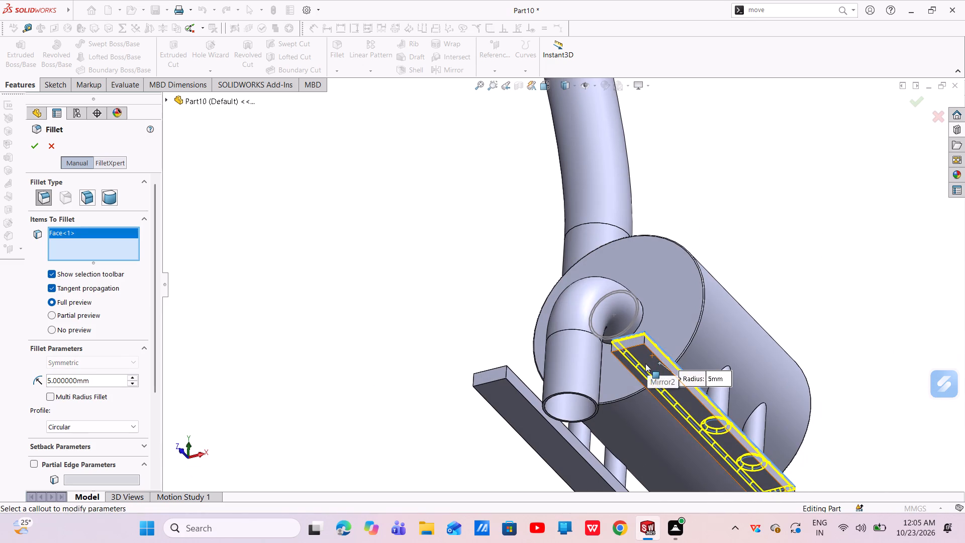
left_click(645, 364)
left_click(495, 402)
middle_click_drag(498, 381, 519, 504)
scroll(502, 368, "up", 3)
middle_click_drag(517, 305, 528, 363)
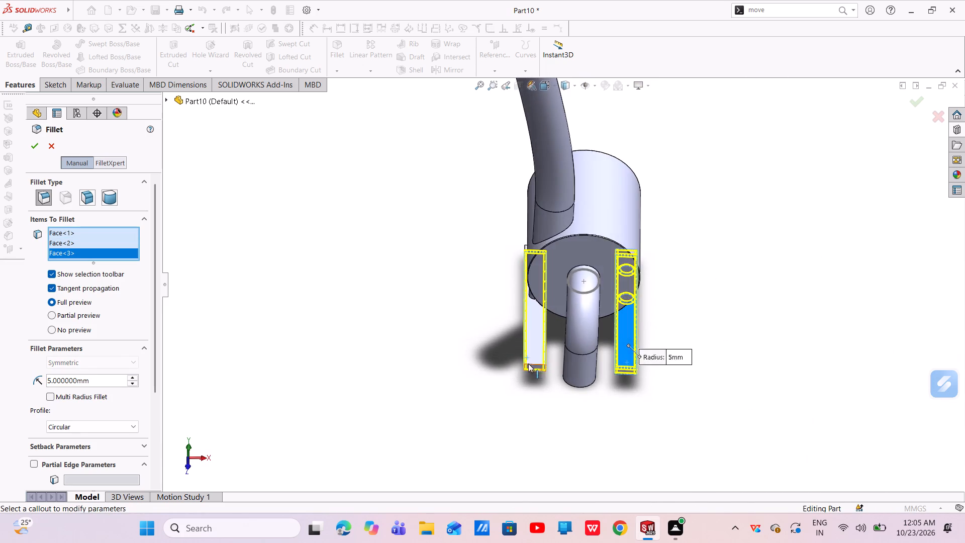
scroll(533, 326, "down", 6)
left_click(540, 343)
scroll(540, 344, "up", 2)
middle_click_drag(543, 344, 551, 350)
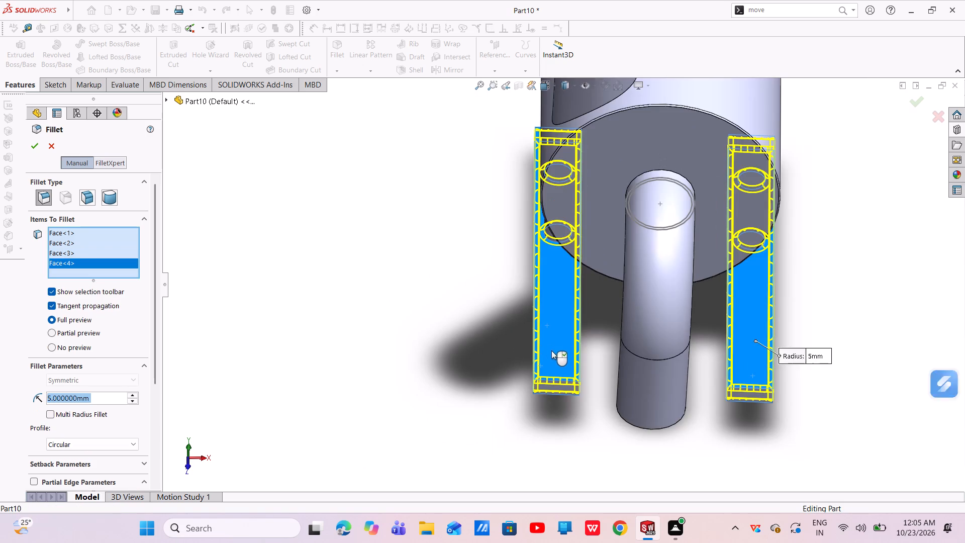
Add the end faces of both plates on the outlet pipe side to the 5 mm fillet.
middle_click_drag(551, 350, 596, 384)
scroll(596, 384, "up", 1)
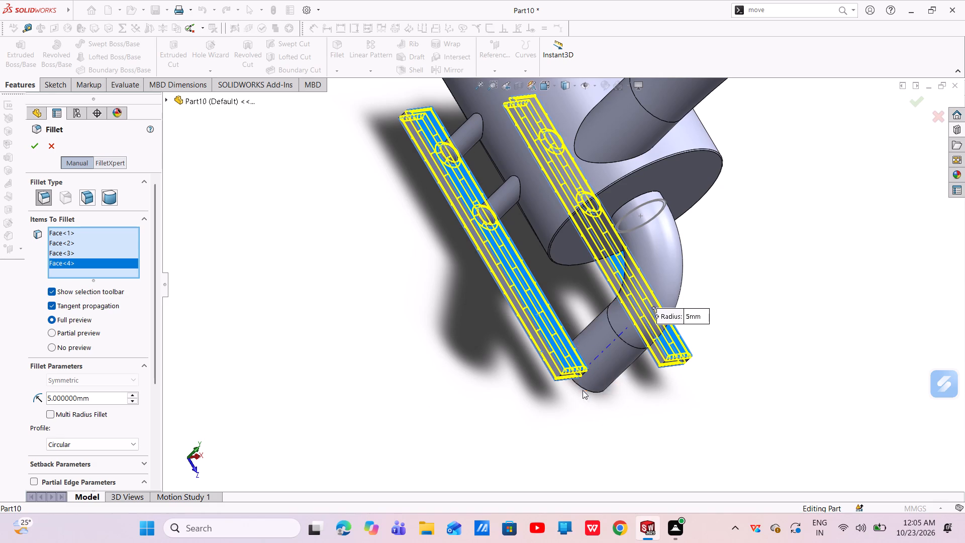
scroll(565, 376, "down", 4)
middle_click_drag(559, 339, 527, 318)
scroll(604, 356, "down", 5)
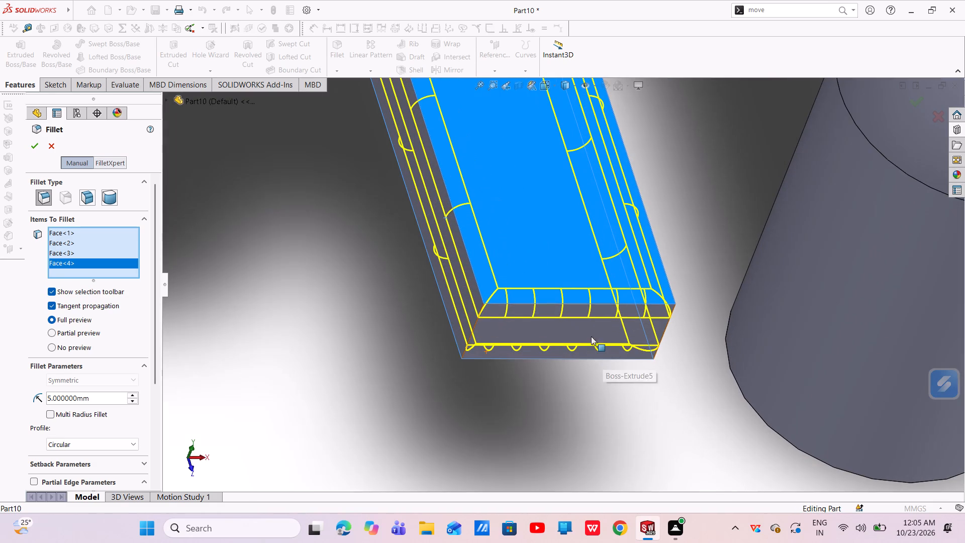
left_click(588, 329)
scroll(588, 329, "up", 4)
scroll(563, 292, "up", 5)
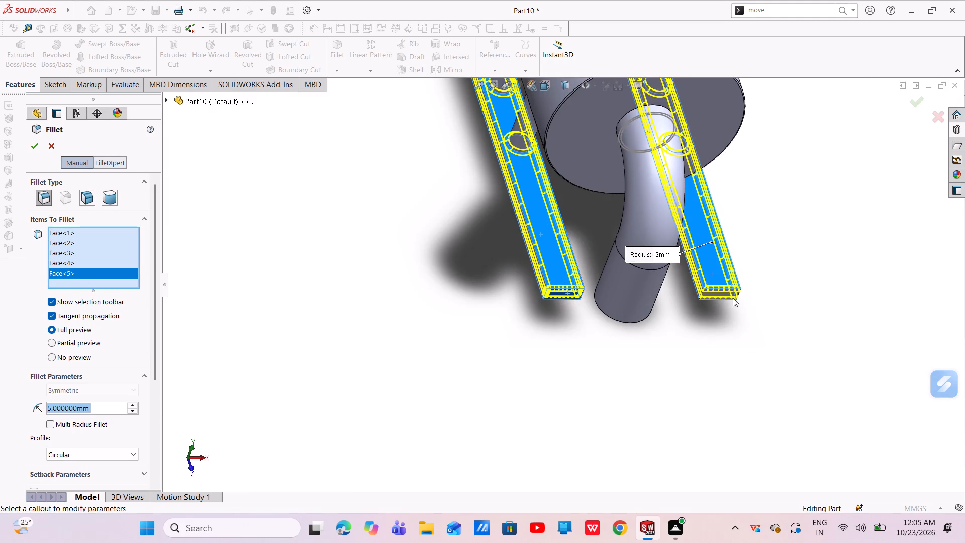
scroll(728, 288, "down", 4)
left_click(666, 298)
Add the opposite end faces of both plates, at the cylinder's recessed end, and apply the 5 mm fillet.
scroll(659, 294, "up", 4)
scroll(582, 238, "up", 4)
scroll(469, 243, "up", 1)
middle_click_drag(470, 243, 594, 389)
scroll(594, 389, "up", 1)
scroll(451, 168, "down", 5)
scroll(524, 220, "down", 6)
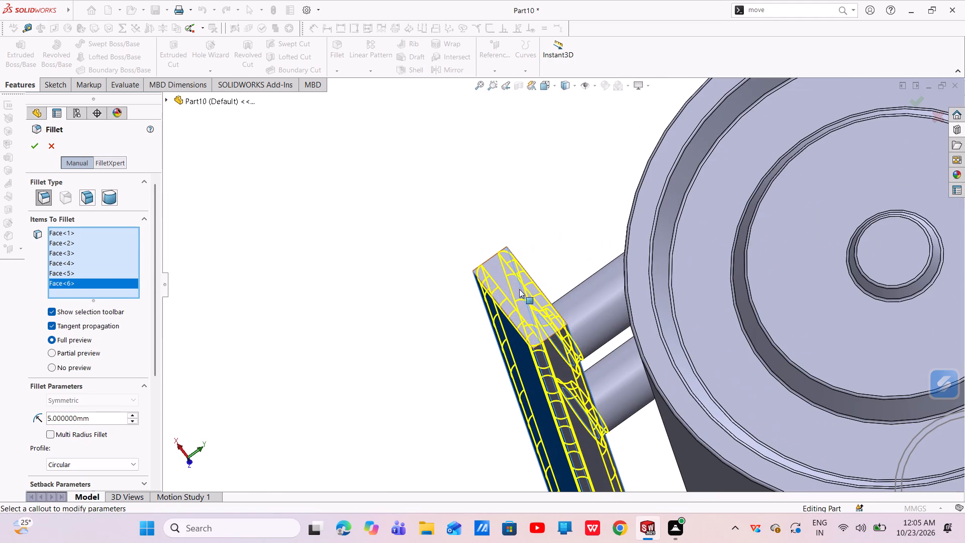
left_click(512, 286)
scroll(512, 285, "up", 9)
scroll(595, 345, "down", 4)
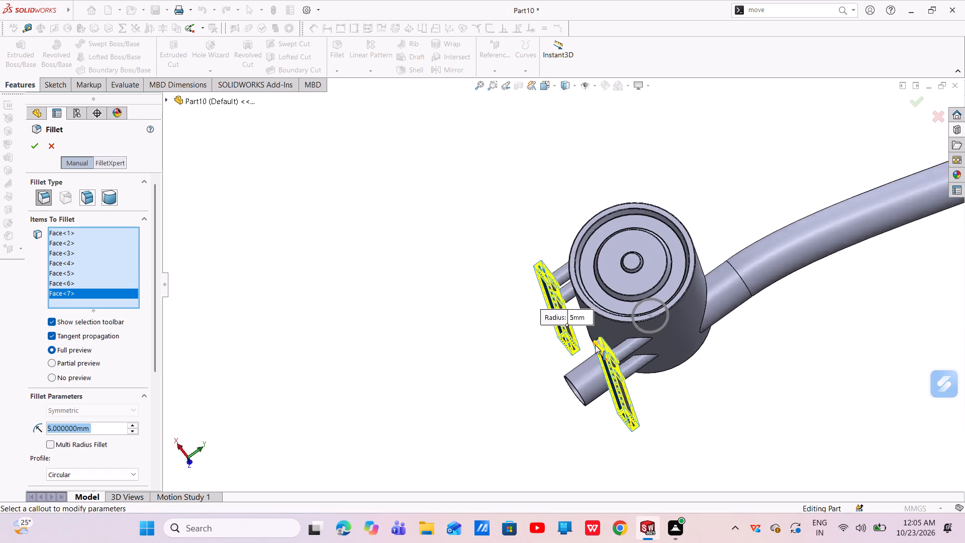
scroll(595, 345, "down", 7)
left_click(595, 311)
scroll(595, 311, "up", 3)
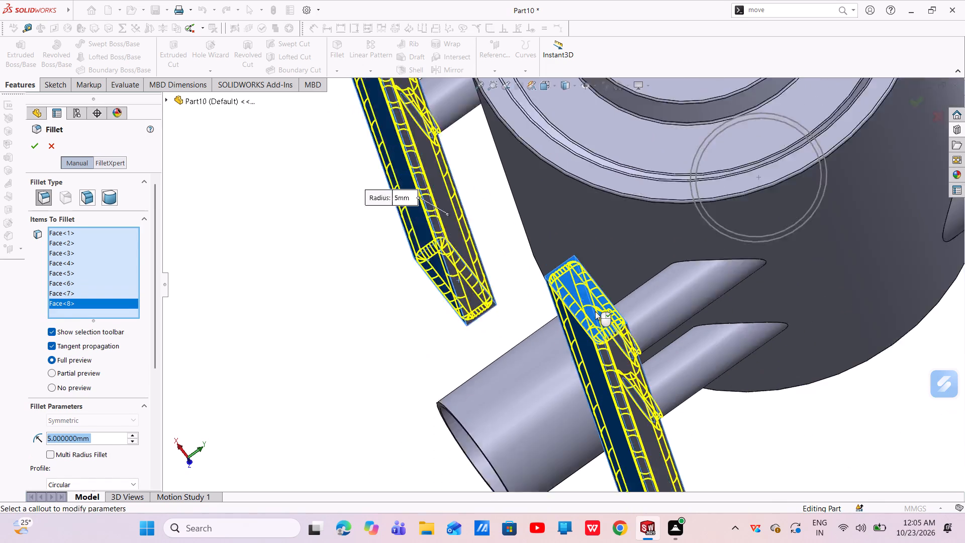
scroll(595, 311, "up", 2)
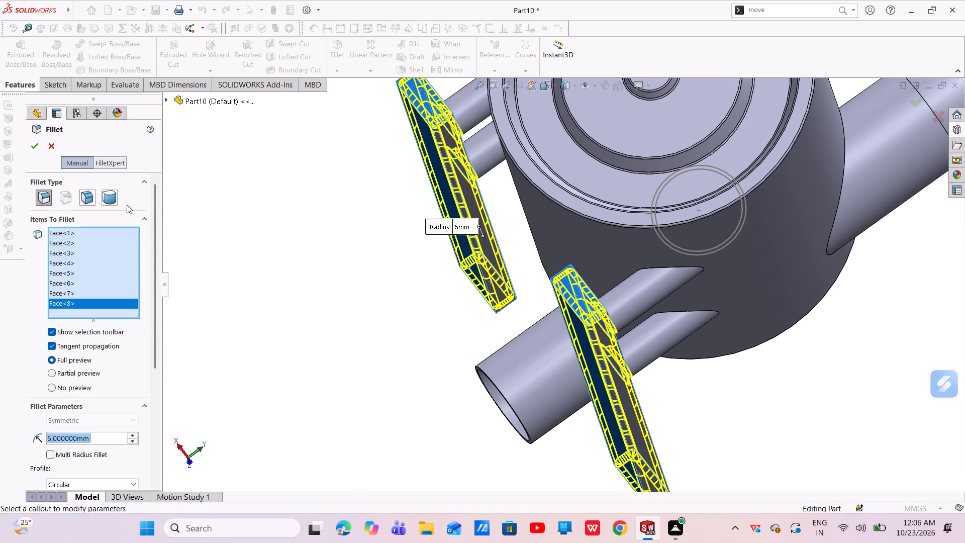
left_click(36, 147)
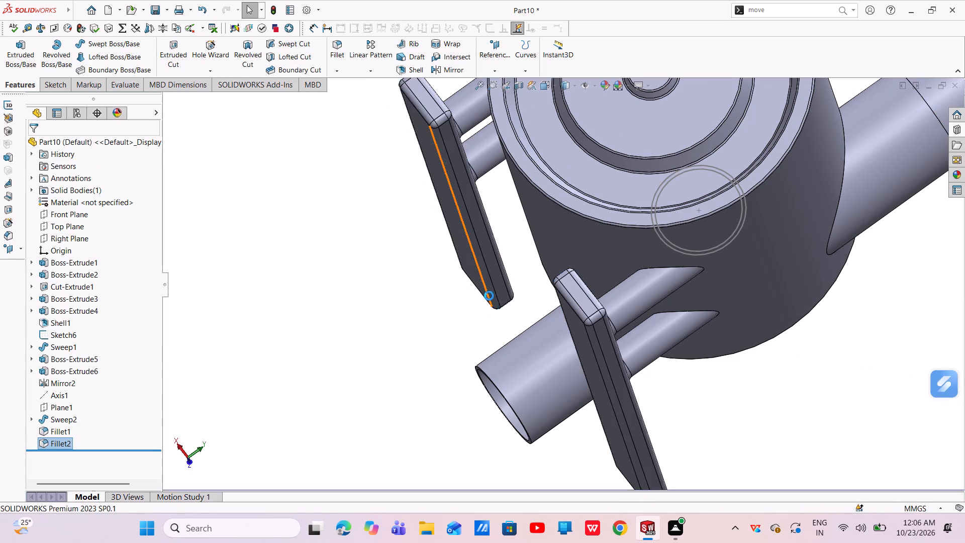
Hide the ring sketch Sketch6 at the cylinder's outlet pipe end.
scroll(489, 296, "up", 4)
middle_click_drag(578, 331, 523, 293)
scroll(524, 293, "down", 3)
scroll(584, 289, "up", 4)
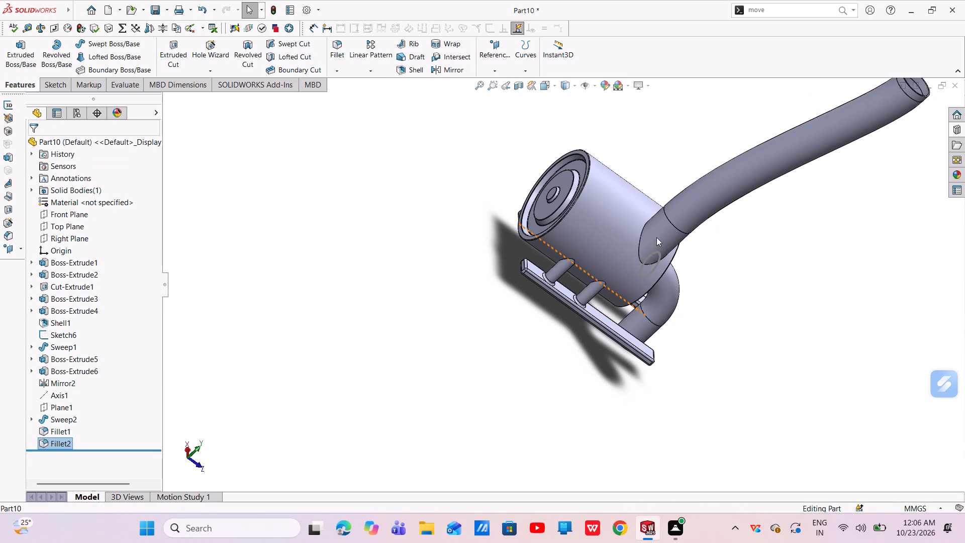
left_click(659, 261)
right_click(659, 261)
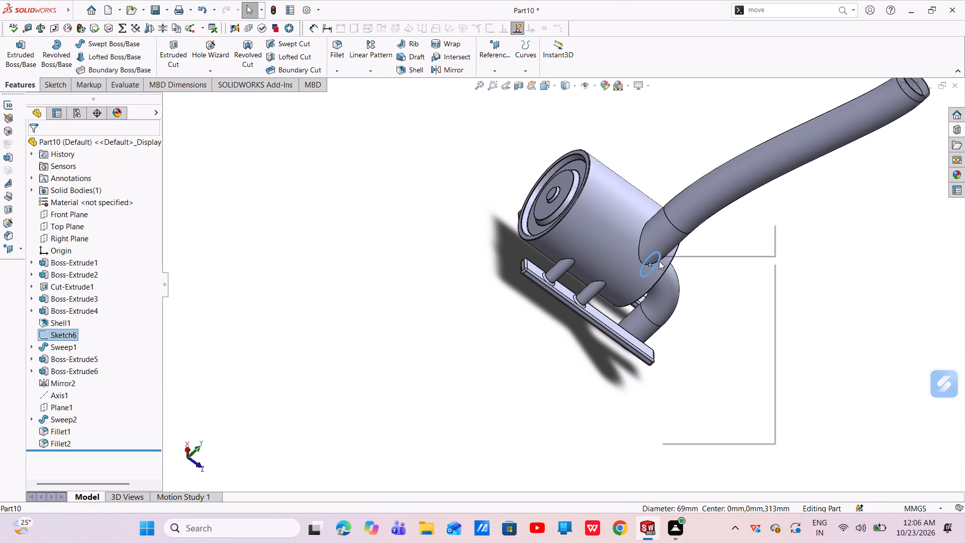
left_click(683, 247)
scroll(641, 279, "up", 3)
middle_click_drag(638, 275, 630, 271)
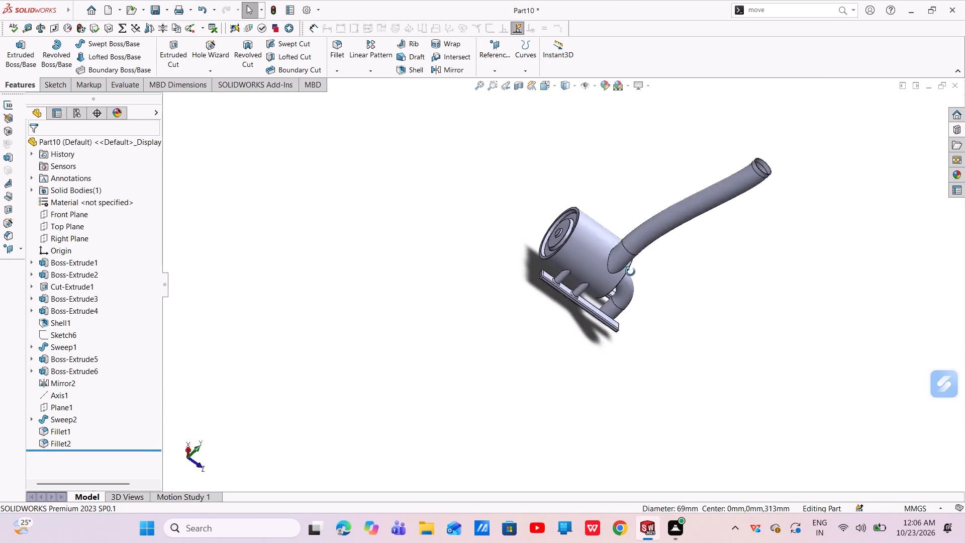
Save the part as "1.air intake" in SOLIDWORKS Part format in the Desktop's New folder.
middle_click_drag(630, 271, 612, 269)
scroll(614, 269, "down", 3)
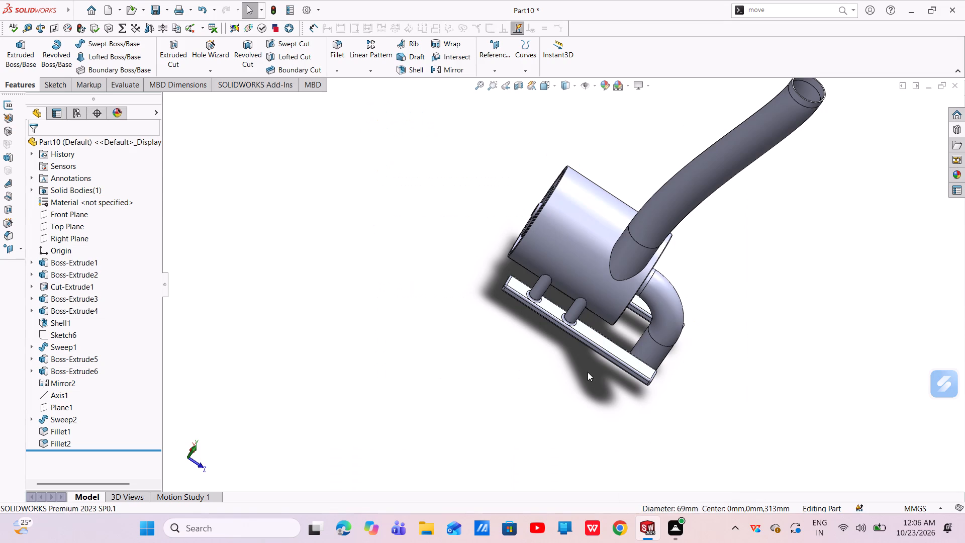
key("ctrl+s")
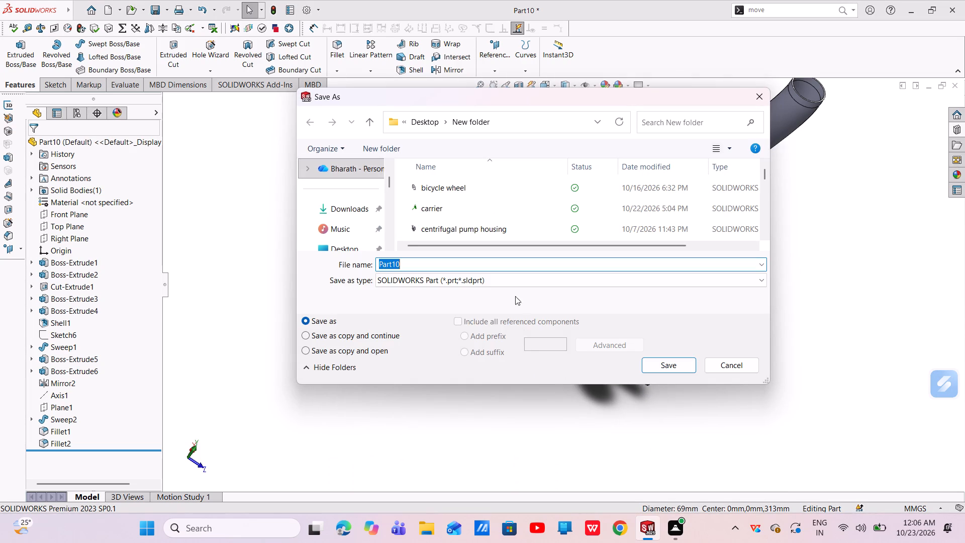
key("BackSpace")
type("1.")
type("air")
key("space")
type("in")
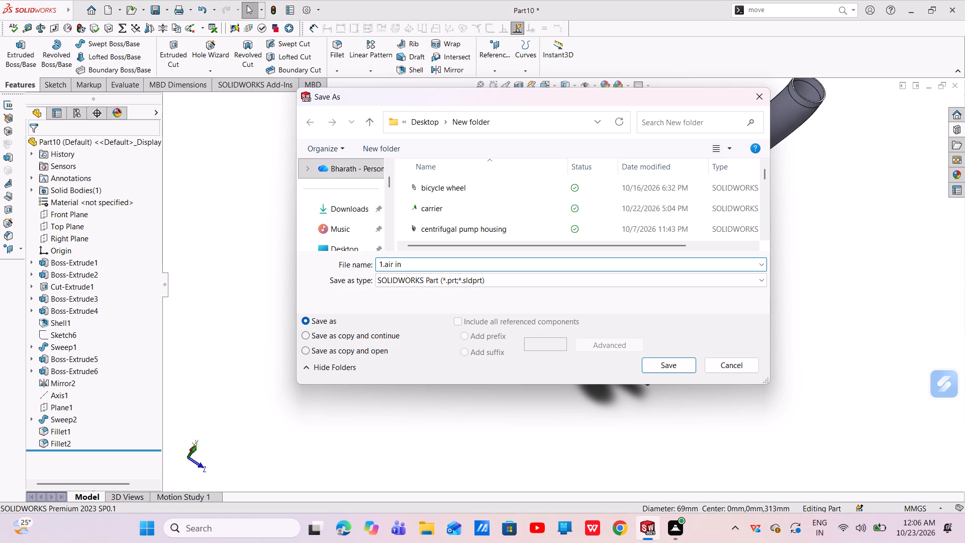
type("take")
key("Return")
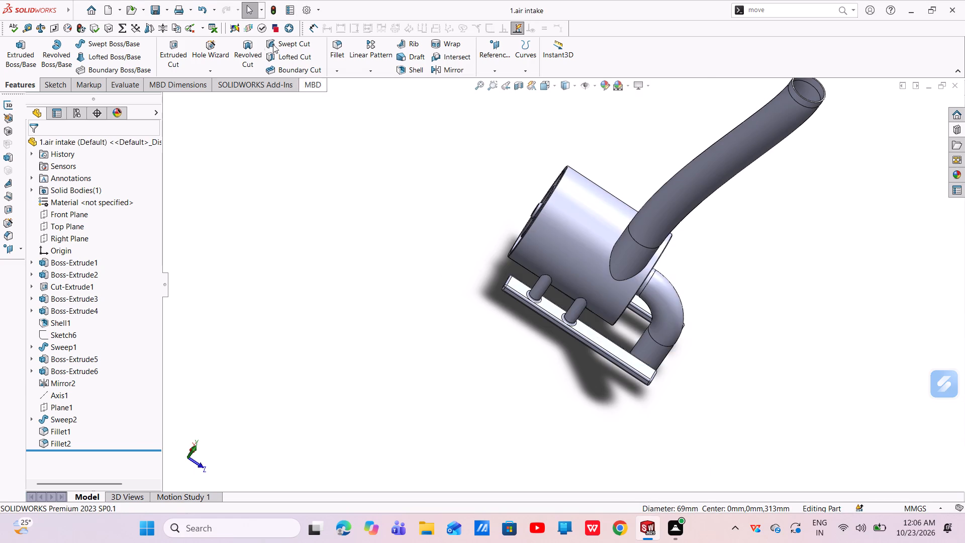
Save a PDF copy of the part in the same folder under the name "1.air intake".
left_click(168, 12)
left_click(176, 34)
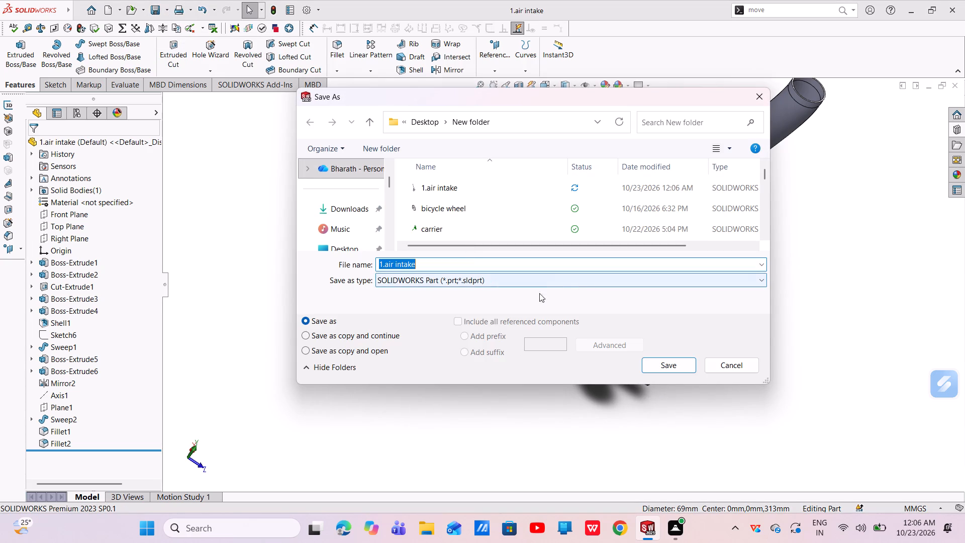
left_click(571, 289)
left_click(565, 276)
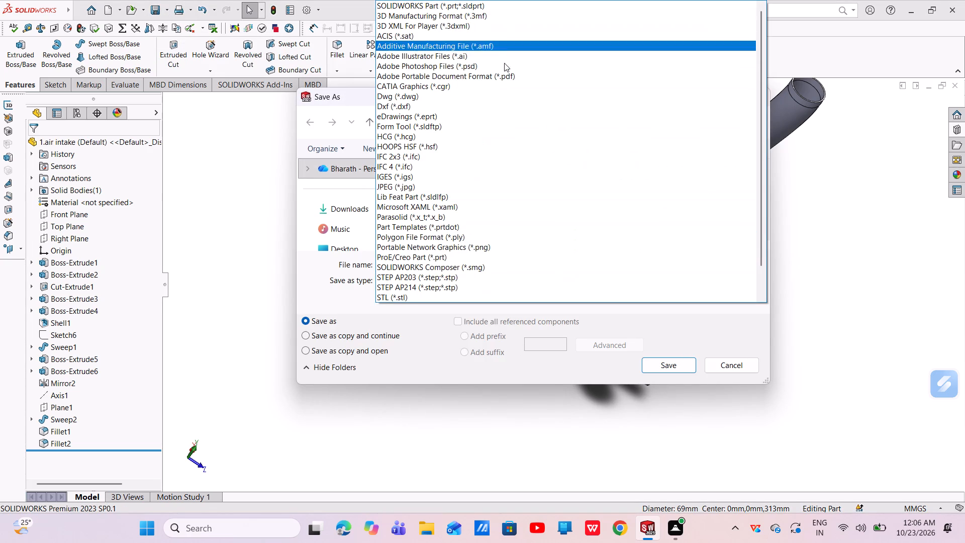
left_click(514, 81)
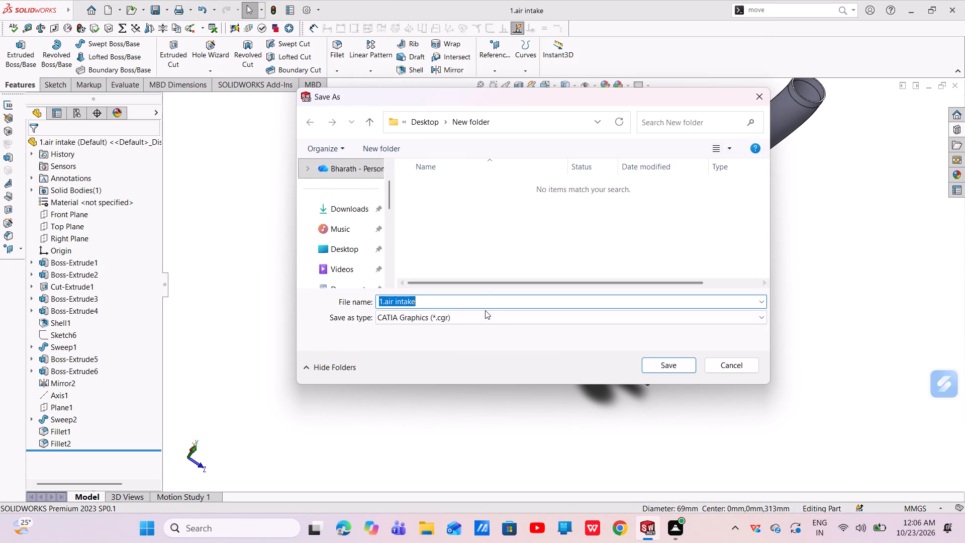
left_click(485, 313)
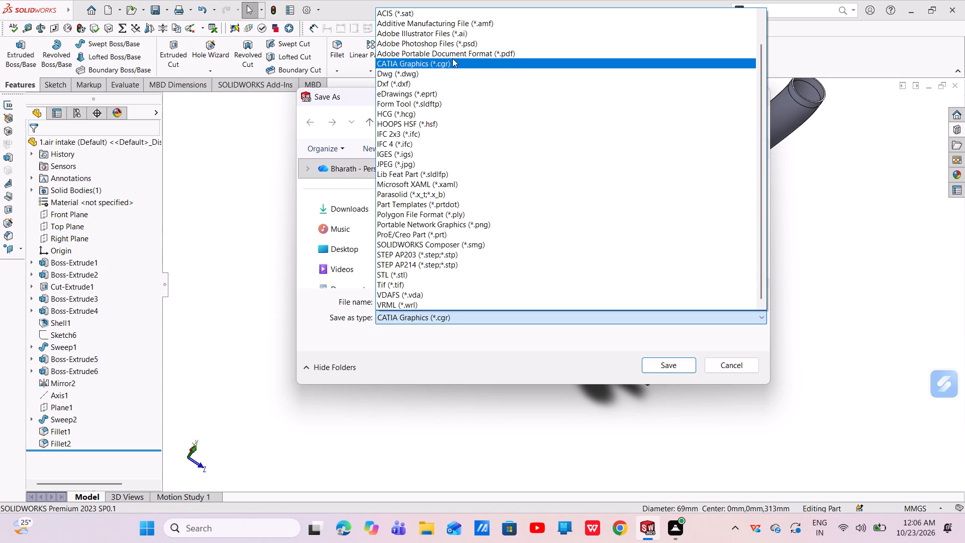
left_click(454, 54)
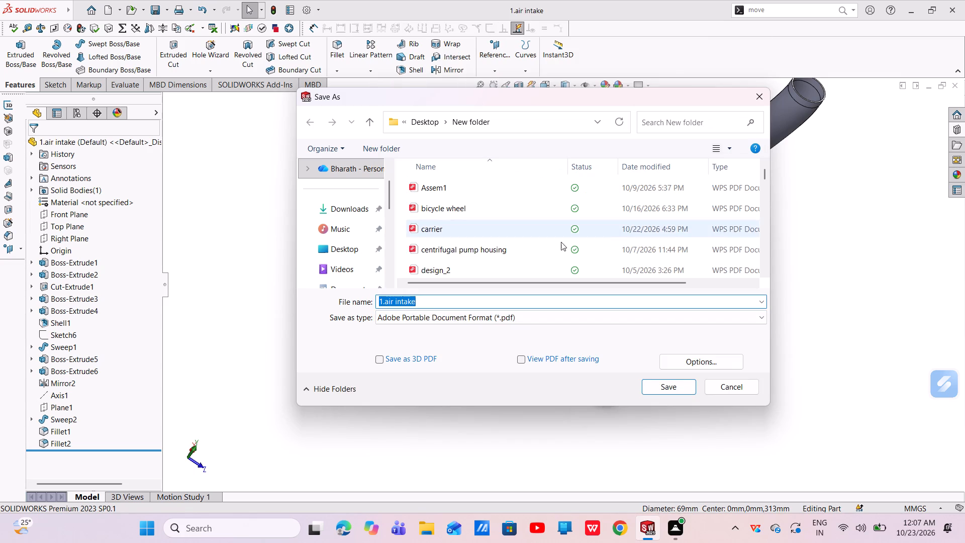
left_click(677, 388)
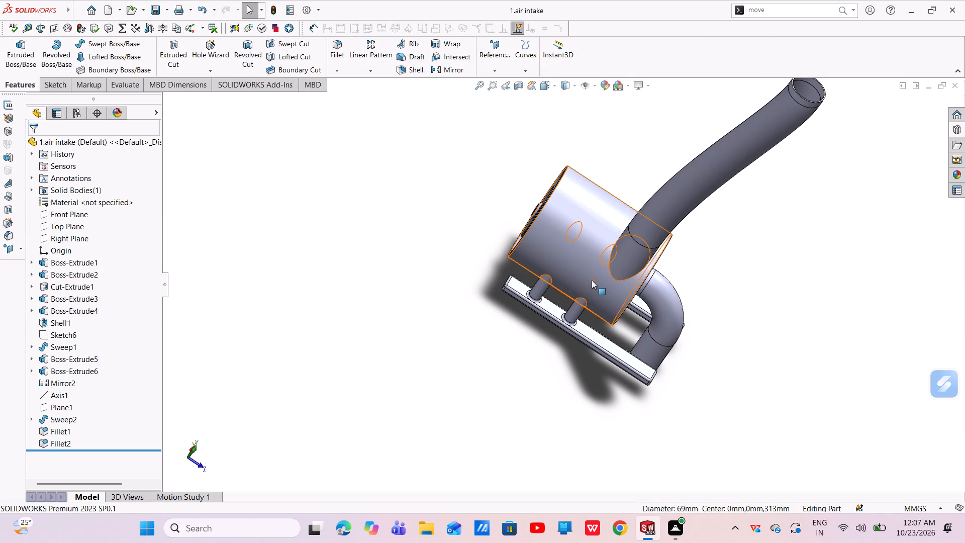
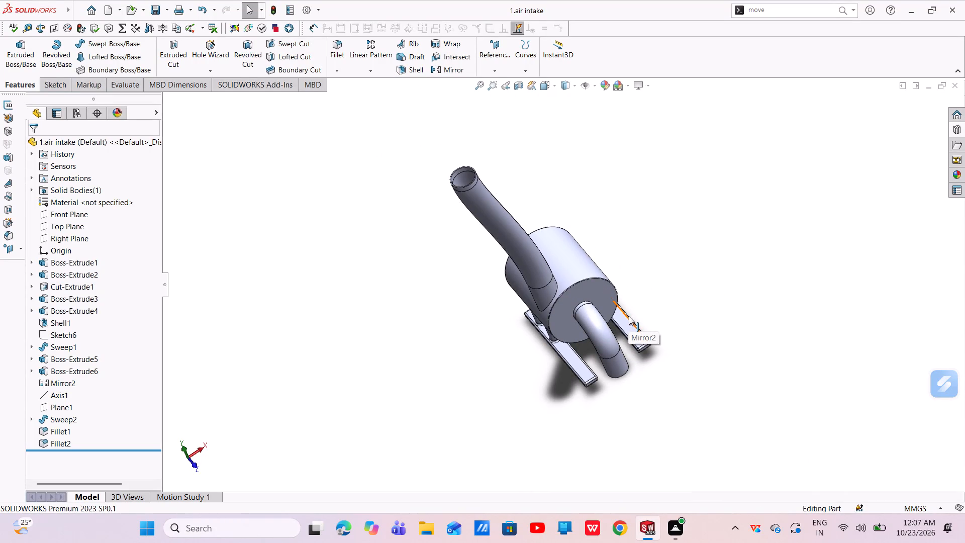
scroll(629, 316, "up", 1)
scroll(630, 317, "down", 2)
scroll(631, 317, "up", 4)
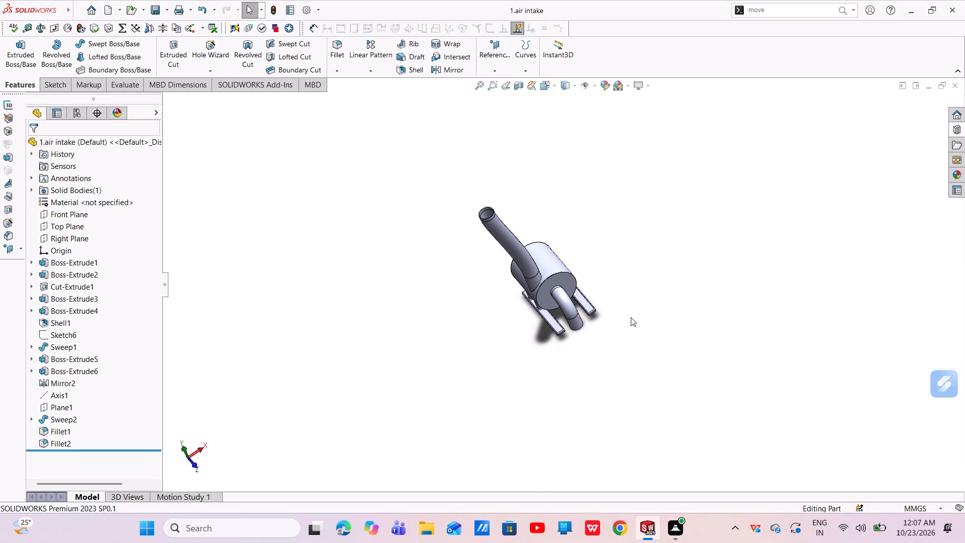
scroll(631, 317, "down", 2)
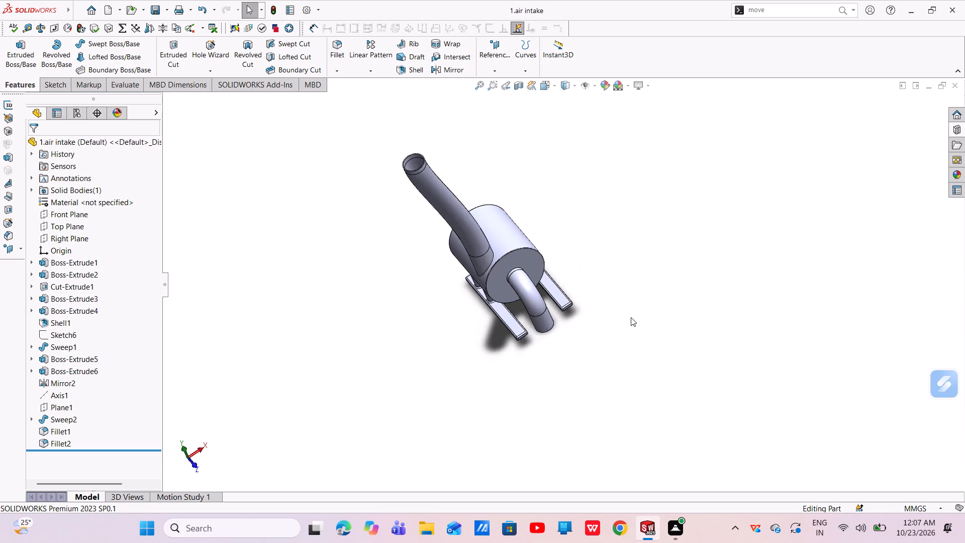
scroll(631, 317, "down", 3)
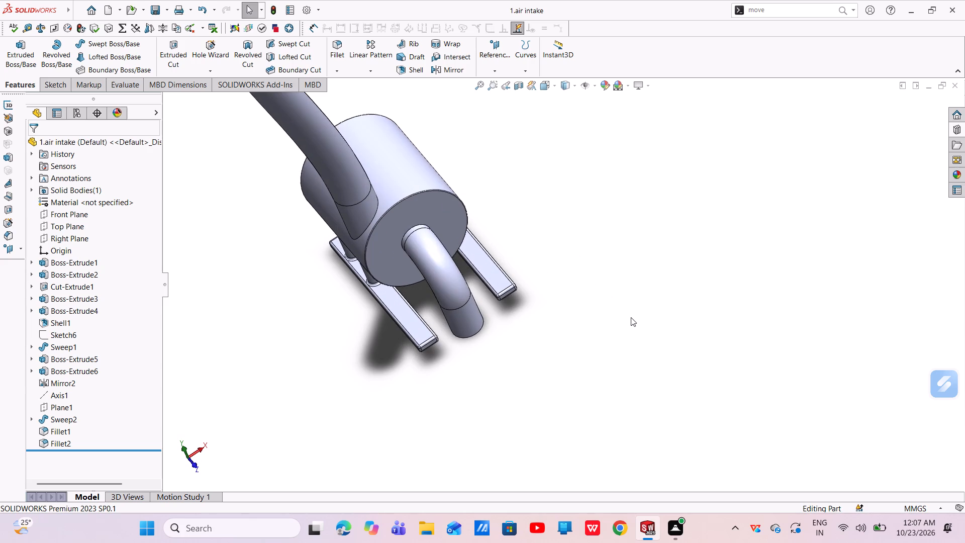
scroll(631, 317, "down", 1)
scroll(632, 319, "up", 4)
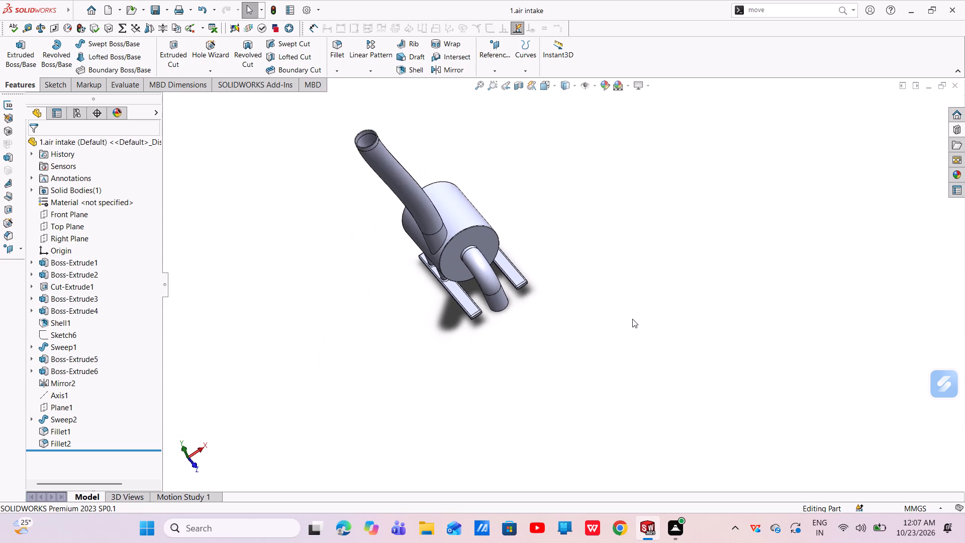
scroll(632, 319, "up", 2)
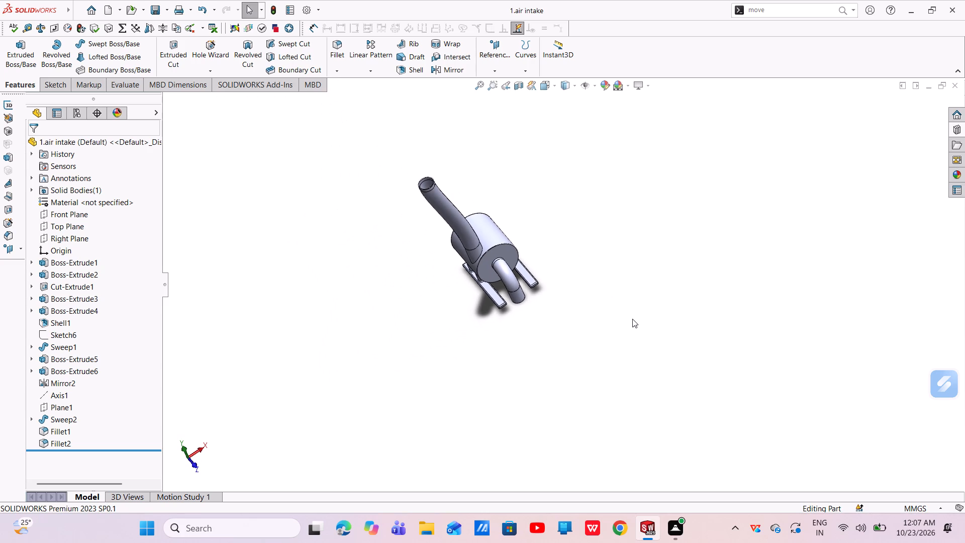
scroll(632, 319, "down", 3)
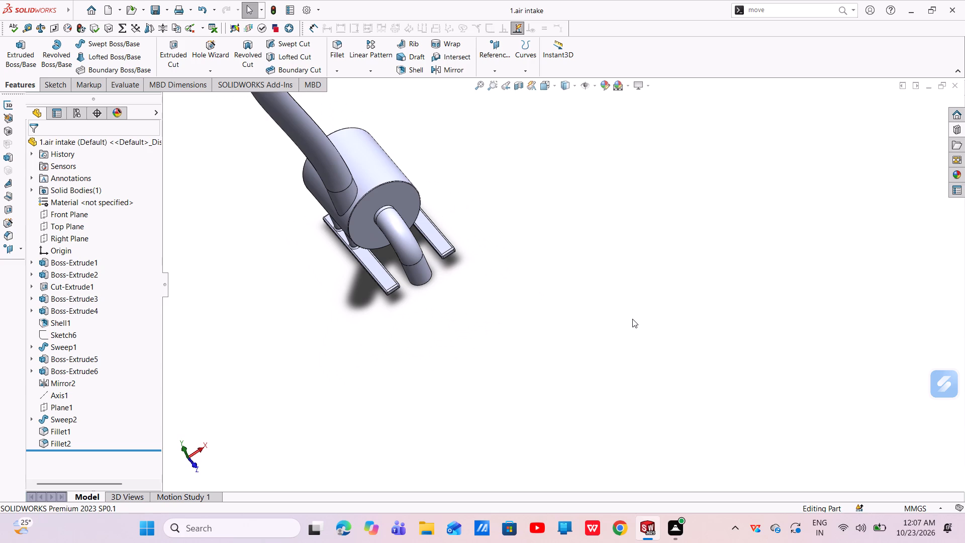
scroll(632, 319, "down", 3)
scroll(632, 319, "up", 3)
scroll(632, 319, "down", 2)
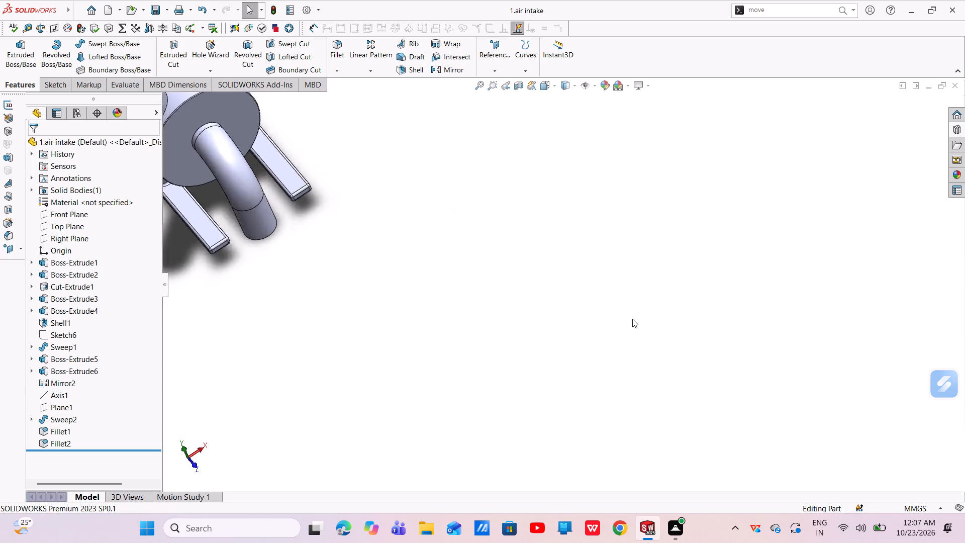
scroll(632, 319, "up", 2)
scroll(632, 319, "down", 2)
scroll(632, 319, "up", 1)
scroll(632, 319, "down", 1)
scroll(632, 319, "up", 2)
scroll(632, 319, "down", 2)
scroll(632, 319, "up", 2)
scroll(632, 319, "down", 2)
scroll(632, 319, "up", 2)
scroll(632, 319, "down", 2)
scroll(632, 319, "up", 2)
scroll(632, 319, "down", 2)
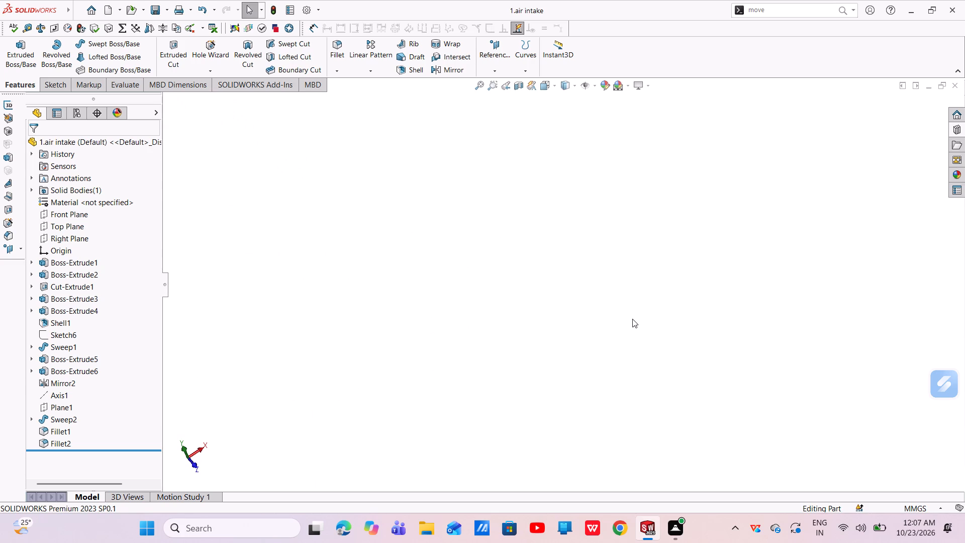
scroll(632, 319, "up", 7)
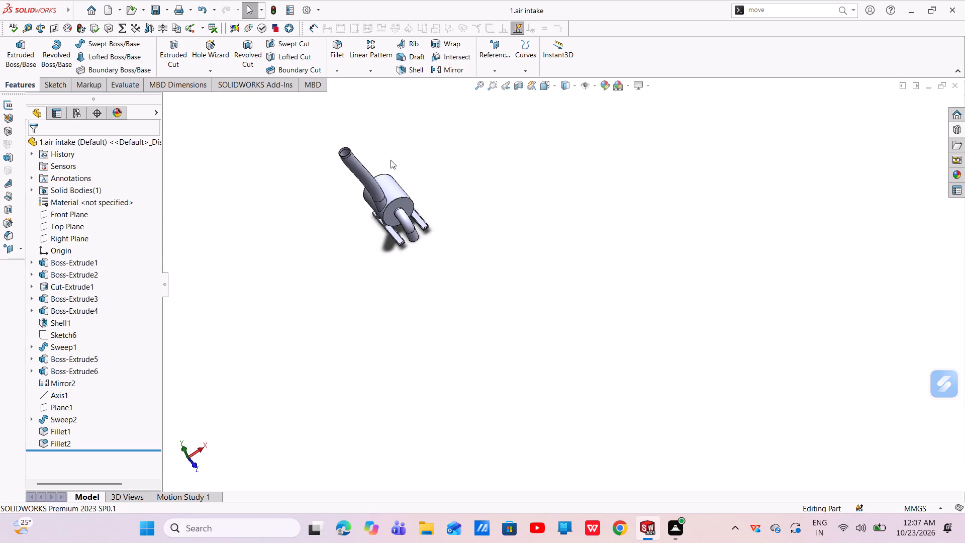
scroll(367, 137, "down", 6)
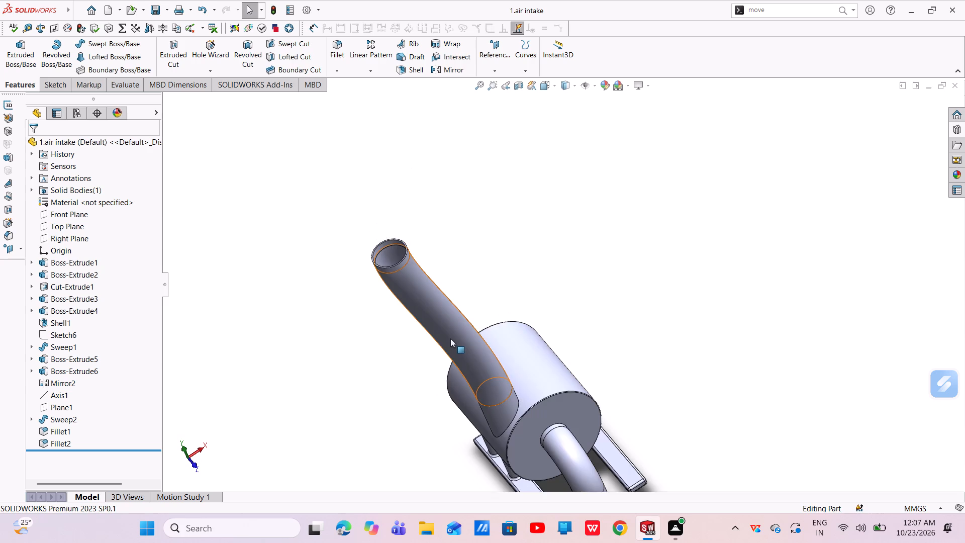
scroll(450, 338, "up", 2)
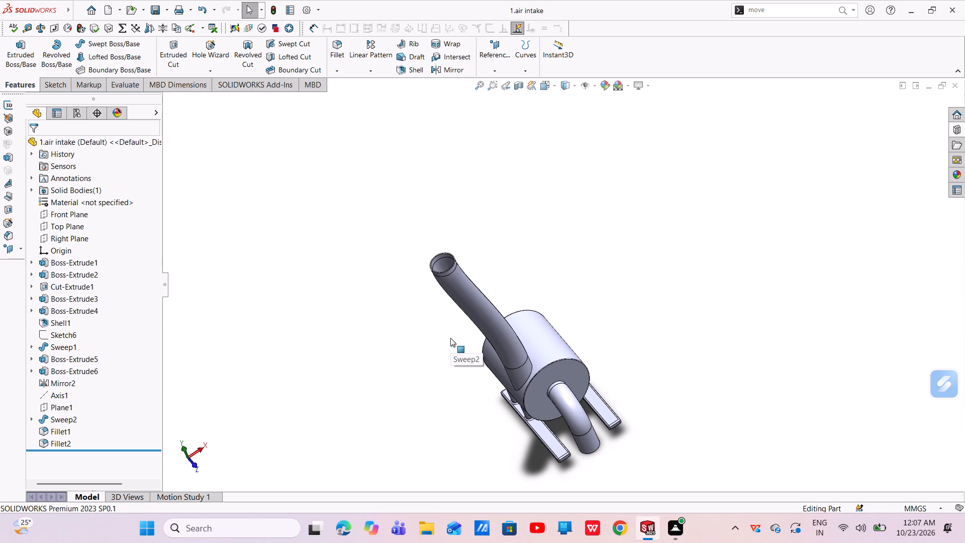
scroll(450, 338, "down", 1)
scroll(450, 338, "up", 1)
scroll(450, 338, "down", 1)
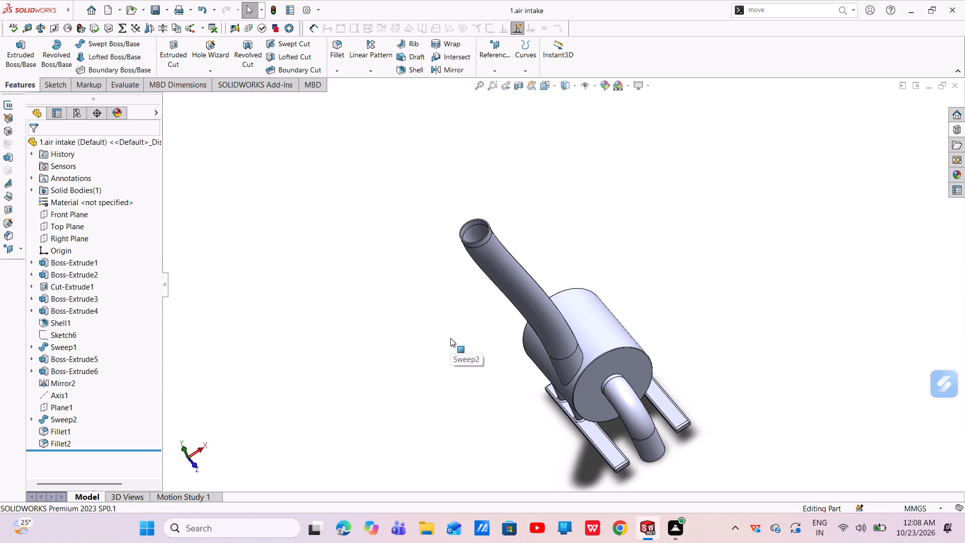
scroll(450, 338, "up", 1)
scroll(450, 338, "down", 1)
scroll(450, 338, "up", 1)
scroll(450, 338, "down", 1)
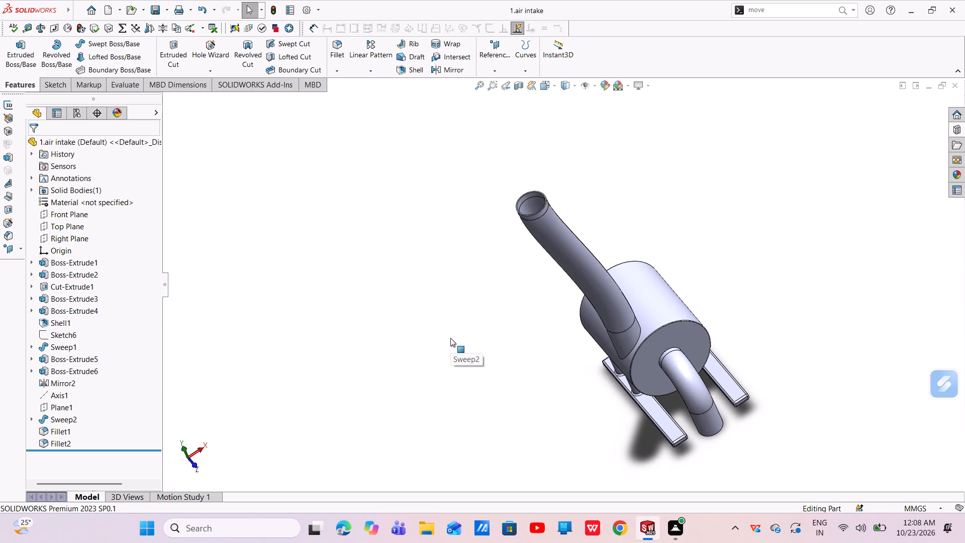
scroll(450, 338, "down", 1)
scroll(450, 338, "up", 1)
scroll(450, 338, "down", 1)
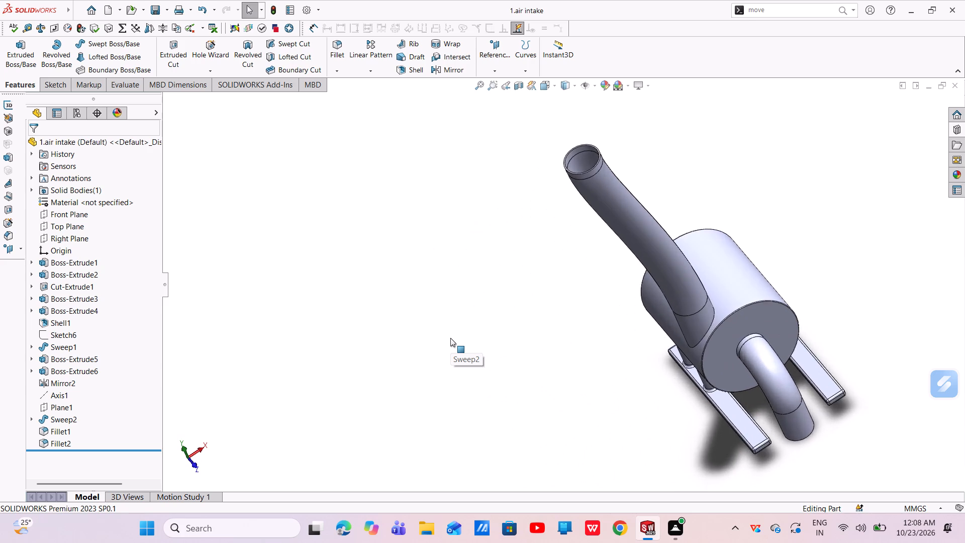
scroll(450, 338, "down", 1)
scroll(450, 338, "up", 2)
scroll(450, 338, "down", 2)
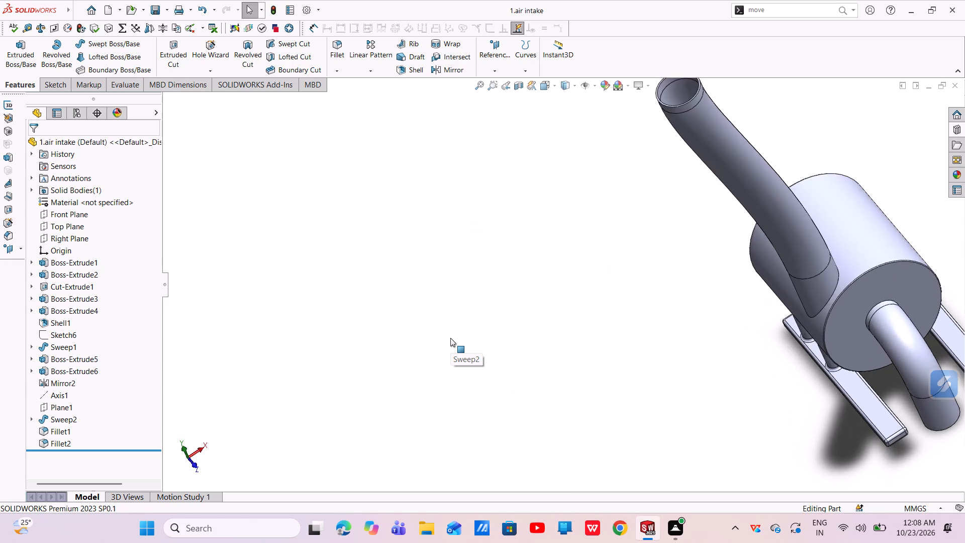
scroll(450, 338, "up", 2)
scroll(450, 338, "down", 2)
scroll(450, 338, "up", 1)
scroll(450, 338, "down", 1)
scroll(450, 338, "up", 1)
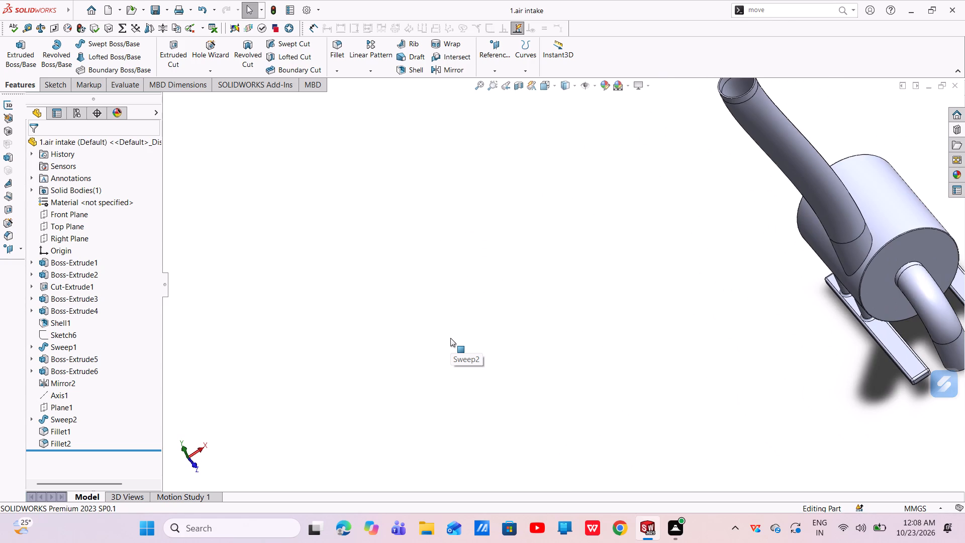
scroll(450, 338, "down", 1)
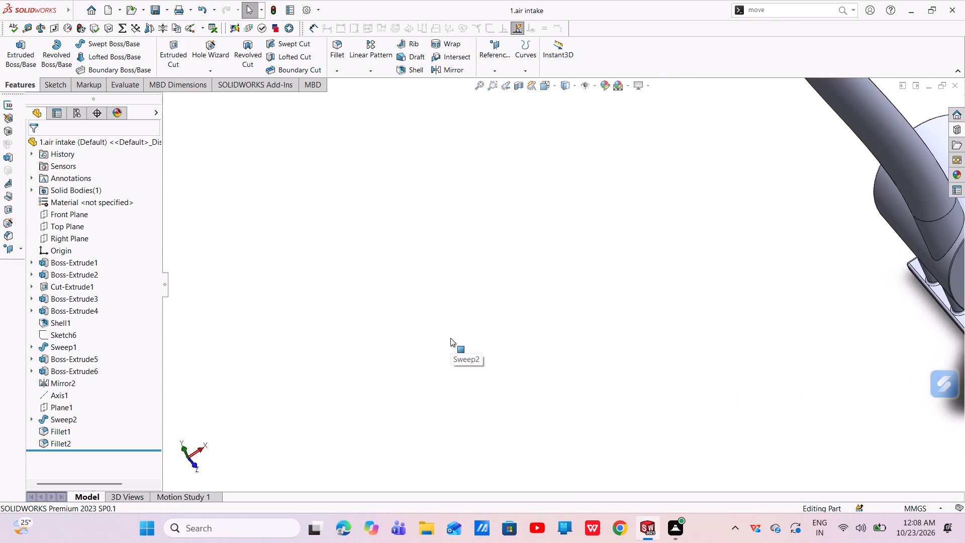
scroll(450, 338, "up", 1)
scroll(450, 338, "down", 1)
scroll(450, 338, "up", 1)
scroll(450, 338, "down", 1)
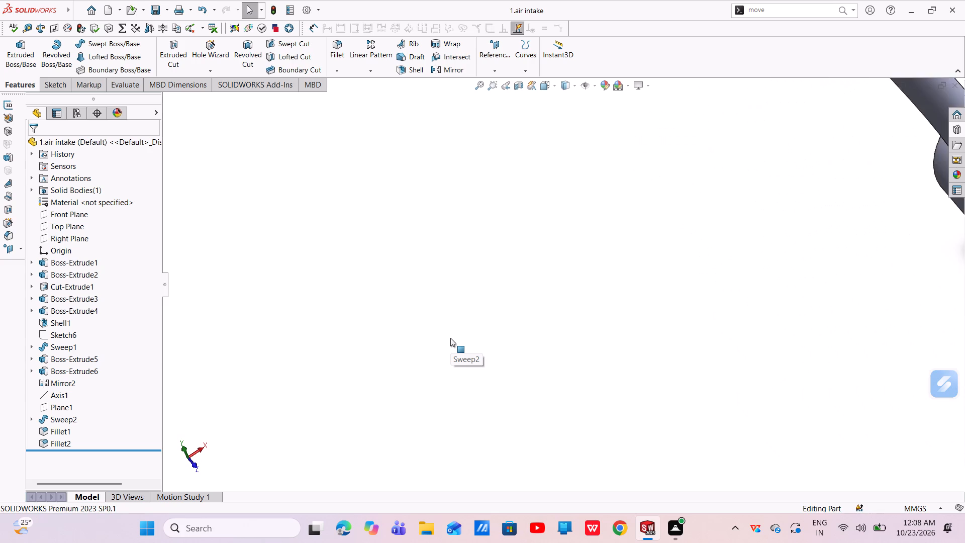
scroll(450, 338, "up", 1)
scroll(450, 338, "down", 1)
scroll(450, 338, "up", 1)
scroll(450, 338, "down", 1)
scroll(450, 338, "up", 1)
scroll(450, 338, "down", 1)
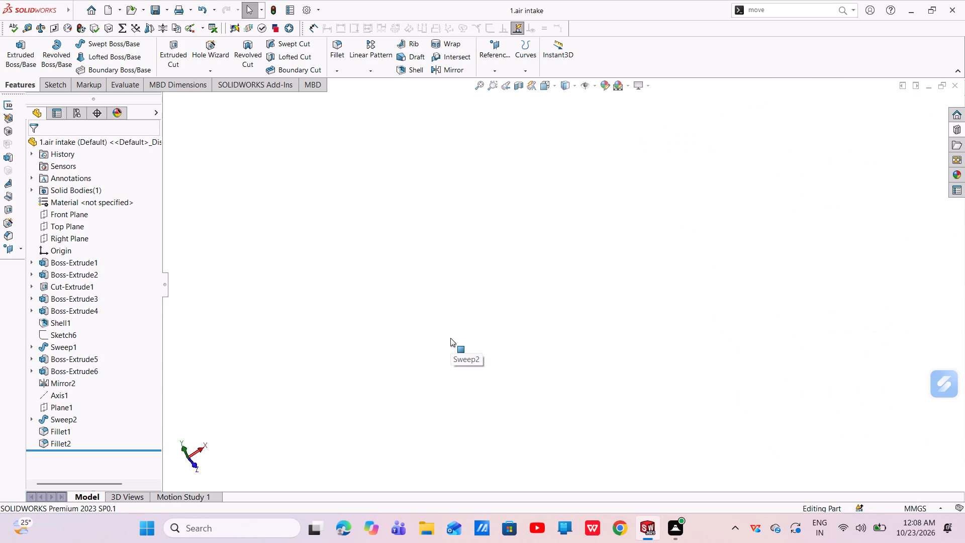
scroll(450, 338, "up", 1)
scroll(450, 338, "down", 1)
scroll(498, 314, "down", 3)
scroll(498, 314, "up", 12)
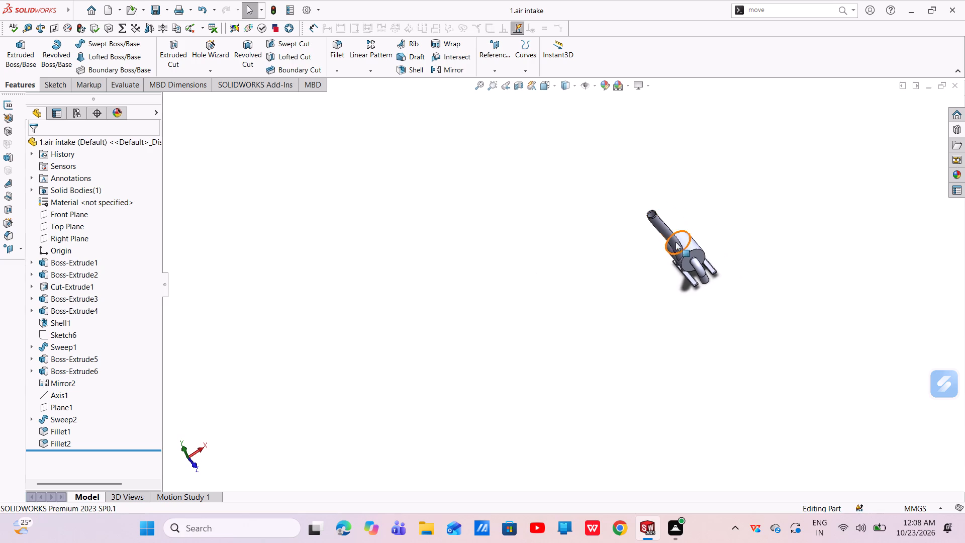
Examine the finished air intake from the side and the front, including both swept pipes and the support plates.
scroll(702, 253, "down", 5)
middle_click_drag(663, 291, 712, 246)
scroll(633, 253, "down", 3)
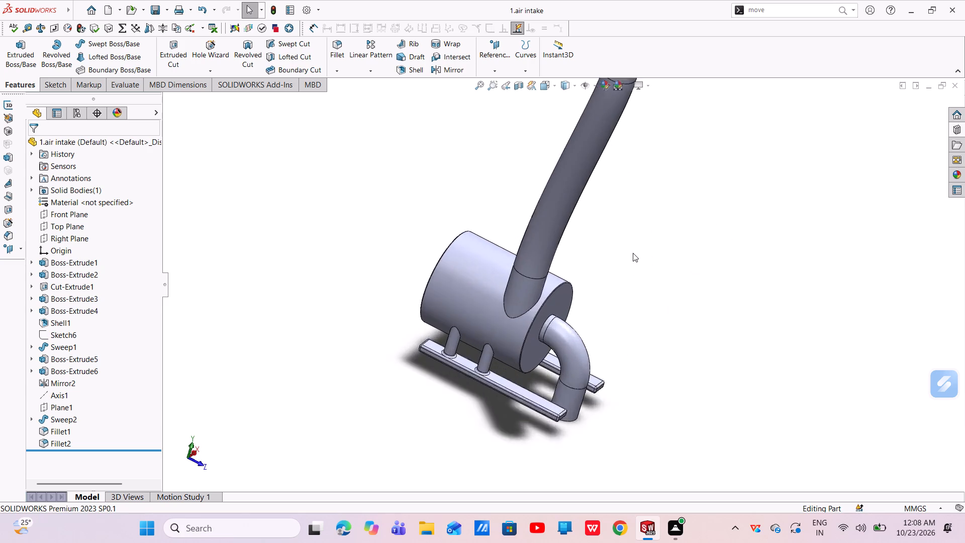
scroll(633, 253, "down", 1)
scroll(624, 261, "up", 4)
middle_click_drag(610, 265, 550, 277)
scroll(555, 275, "down", 3)
scroll(557, 293, "up", 5)
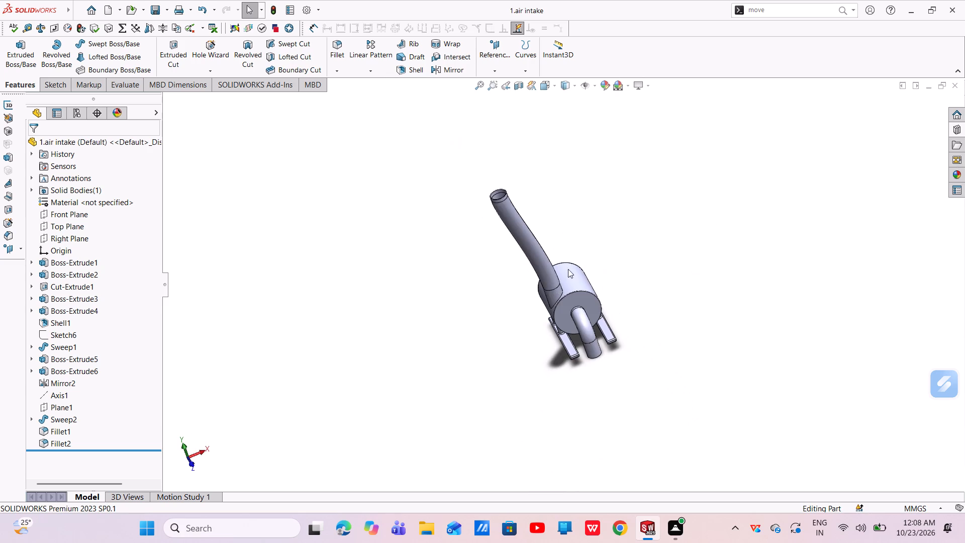
scroll(586, 250, "down", 3)
scroll(586, 250, "up", 1)
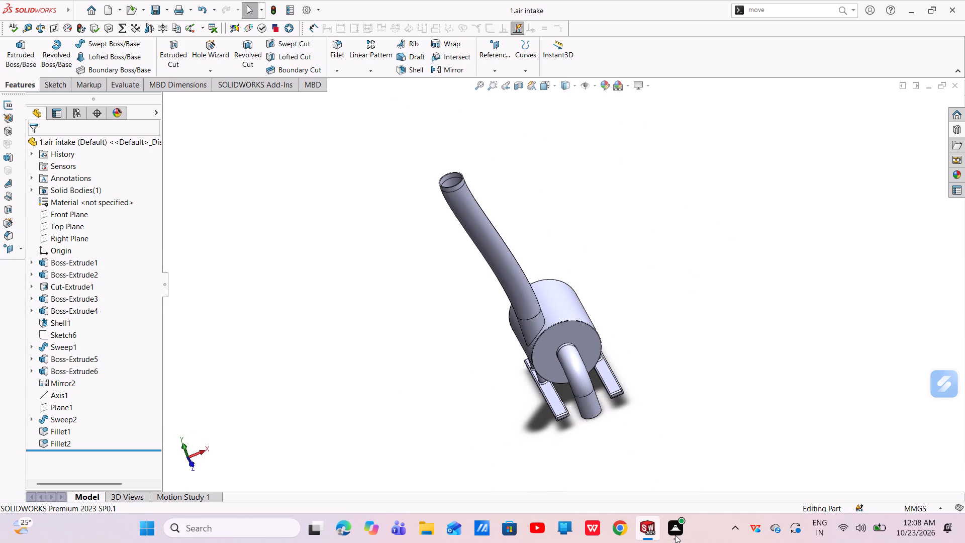